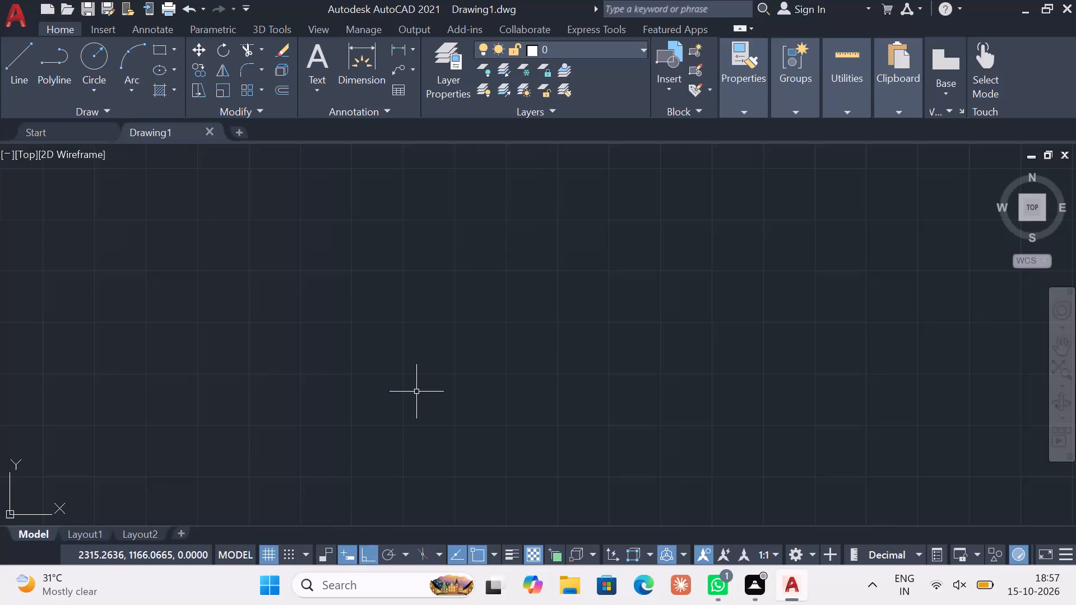
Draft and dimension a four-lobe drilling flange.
Set the drawing units' decimal length precision to one decimal place (0.0).
{"action": "type", "text": "units"}
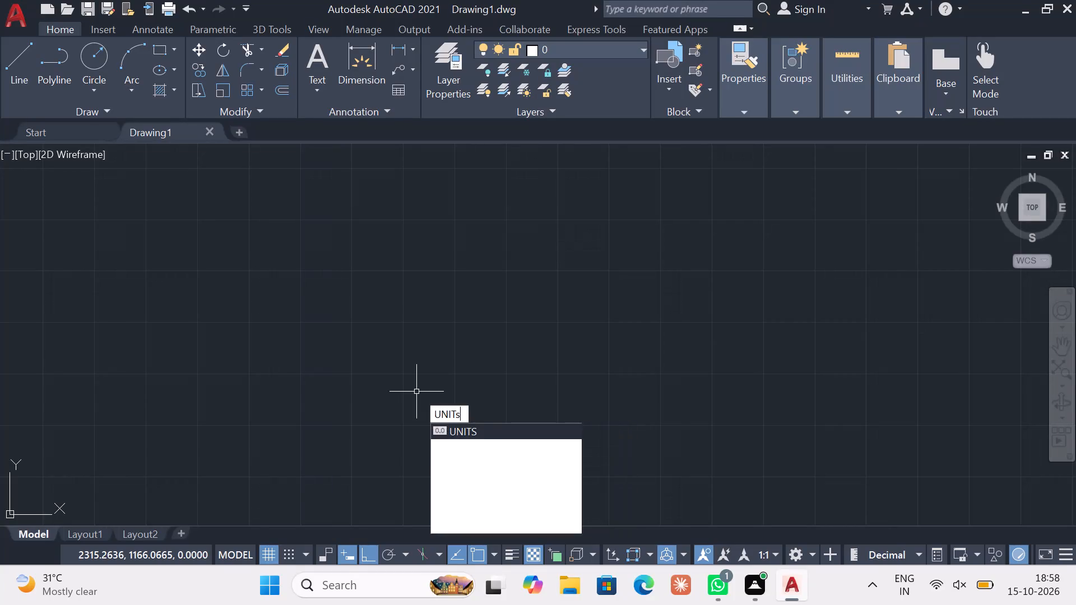
{"action": "key", "text": "Return"}
{"action": "left_click", "coordinate": [470, 207]}
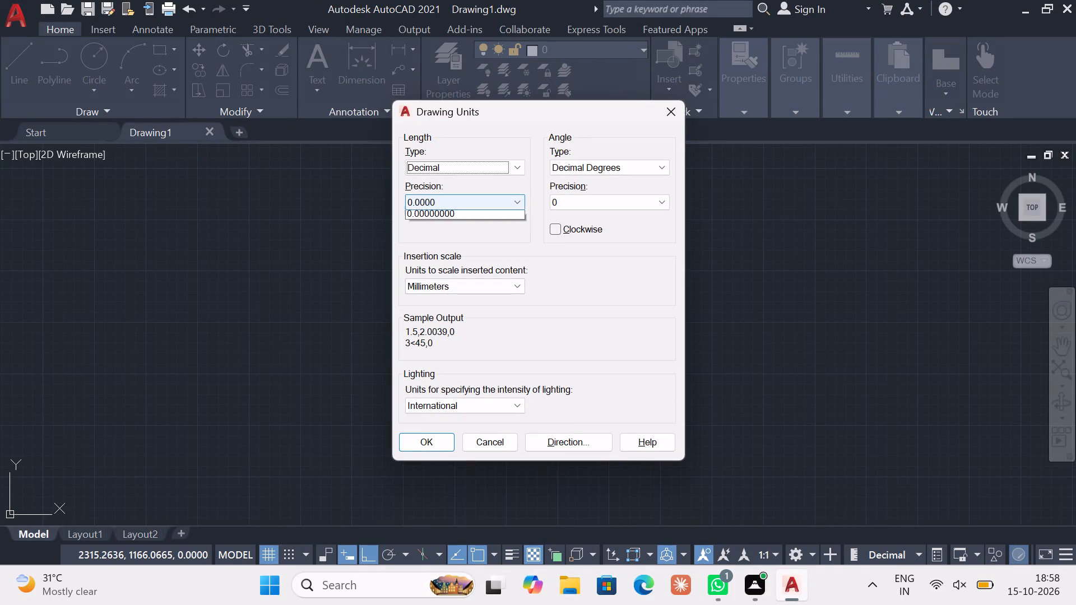
{"action": "left_click", "coordinate": [459, 223]}
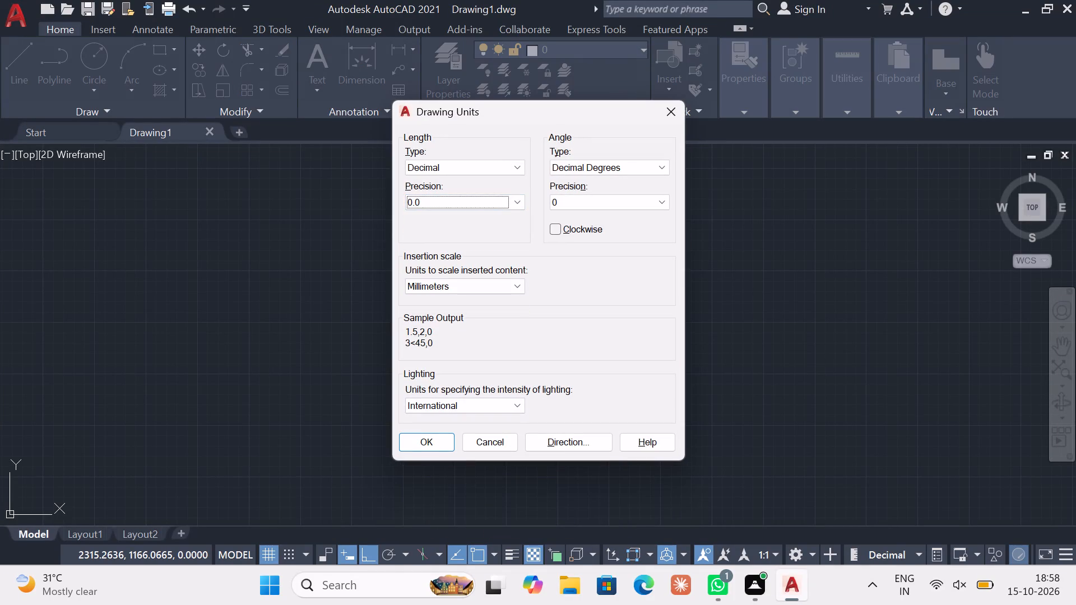
{"action": "left_click", "coordinate": [417, 438]}
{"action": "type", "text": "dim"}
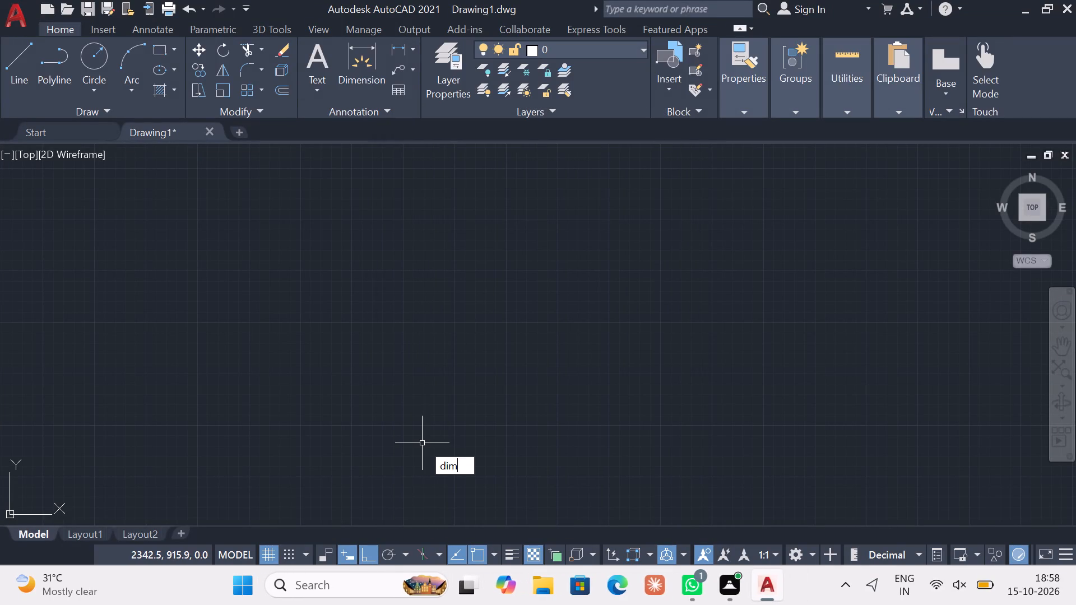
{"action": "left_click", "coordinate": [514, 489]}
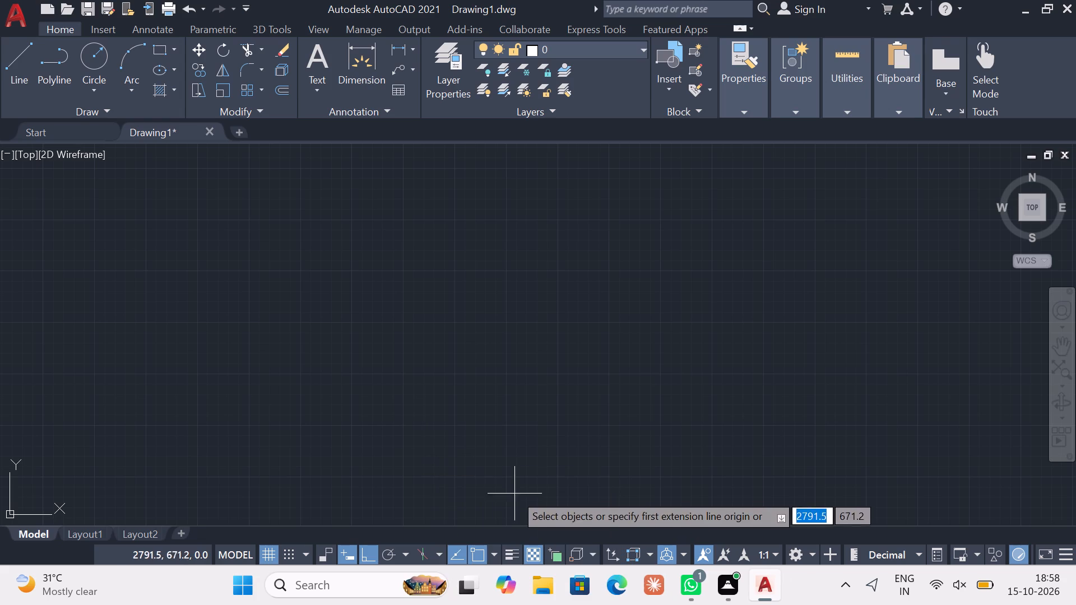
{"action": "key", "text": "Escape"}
Modify the ISO-25 dimension style to 0.0 linear precision with a period decimal separator, and set it current.
{"action": "type", "text": "di"}
{"action": "key", "text": "m"}
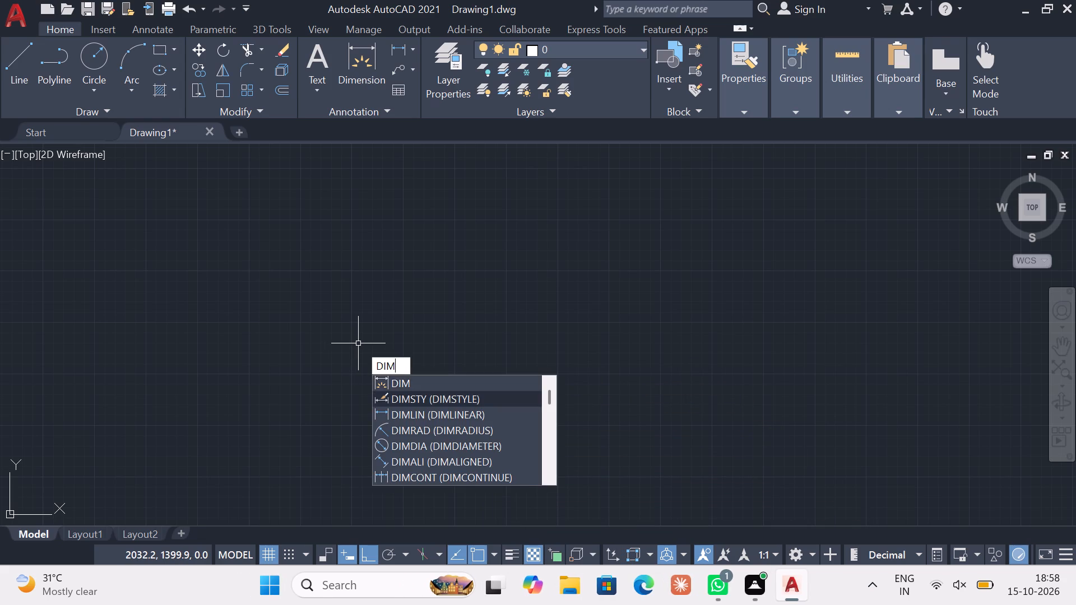
{"action": "left_click", "coordinate": [421, 392]}
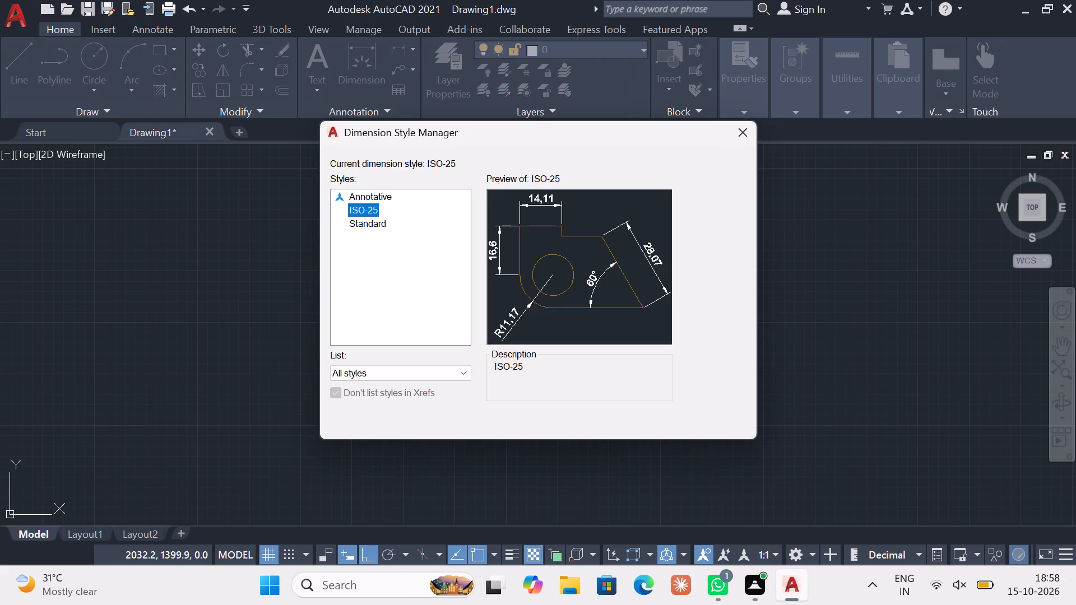
{"action": "left_click", "coordinate": [704, 257]}
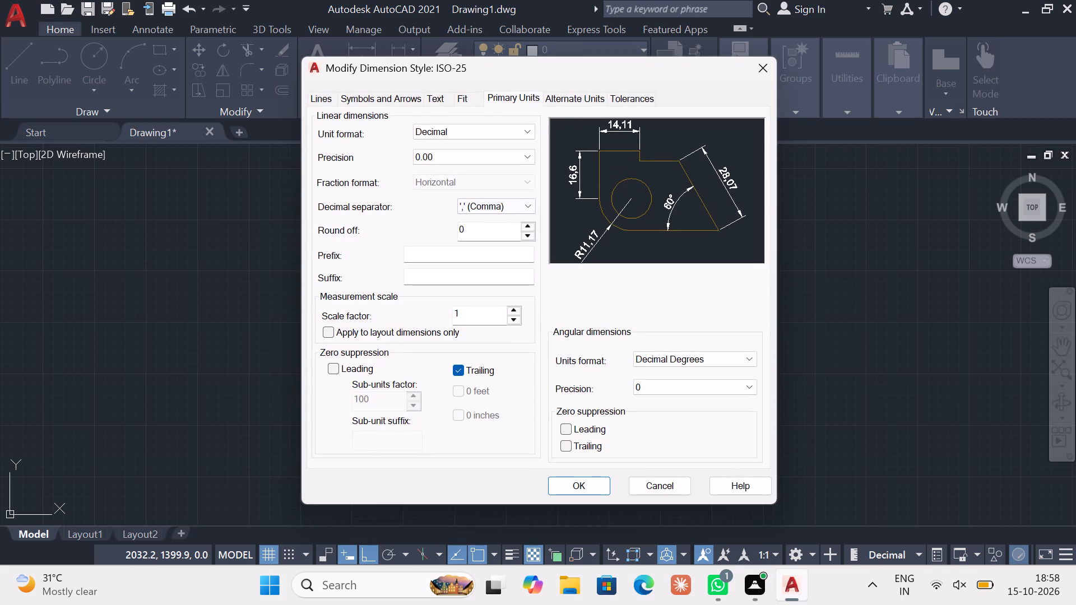
{"action": "left_click", "coordinate": [466, 159]}
{"action": "left_click", "coordinate": [462, 179]}
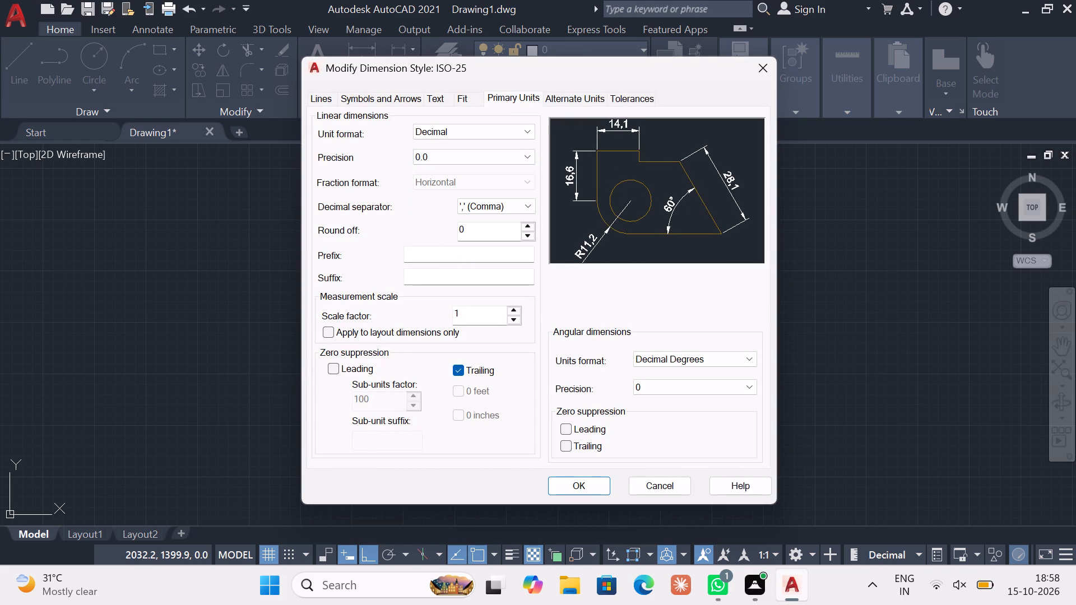
{"action": "left_click", "coordinate": [499, 207]}
{"action": "left_click", "coordinate": [498, 216]}
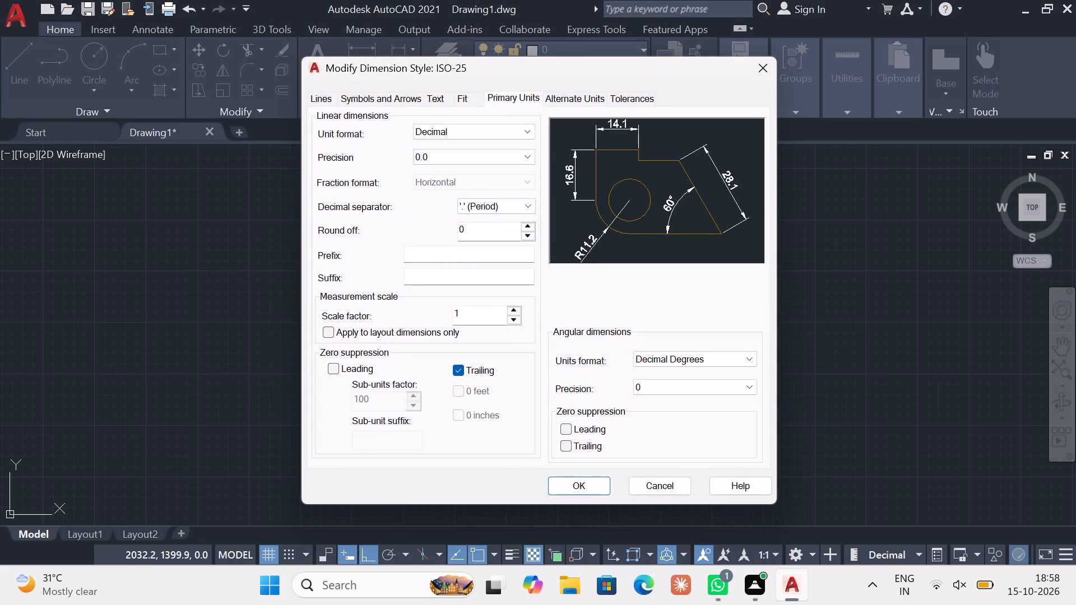
{"action": "left_click", "coordinate": [564, 494]}
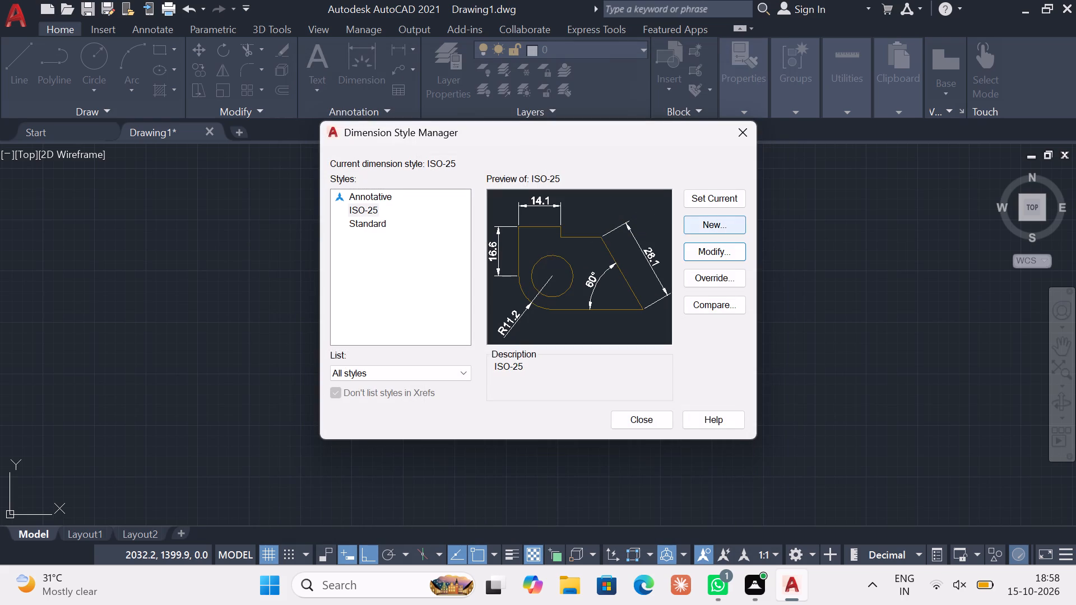
{"action": "left_click", "coordinate": [729, 198]}
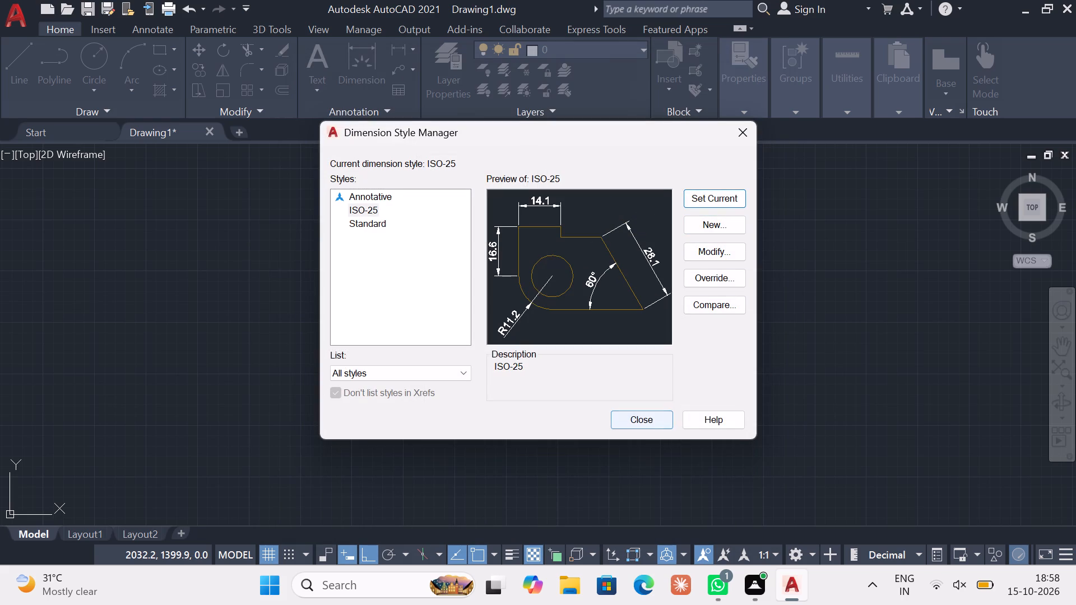
{"action": "left_click", "coordinate": [630, 418]}
{"action": "key", "text": "Escape"}
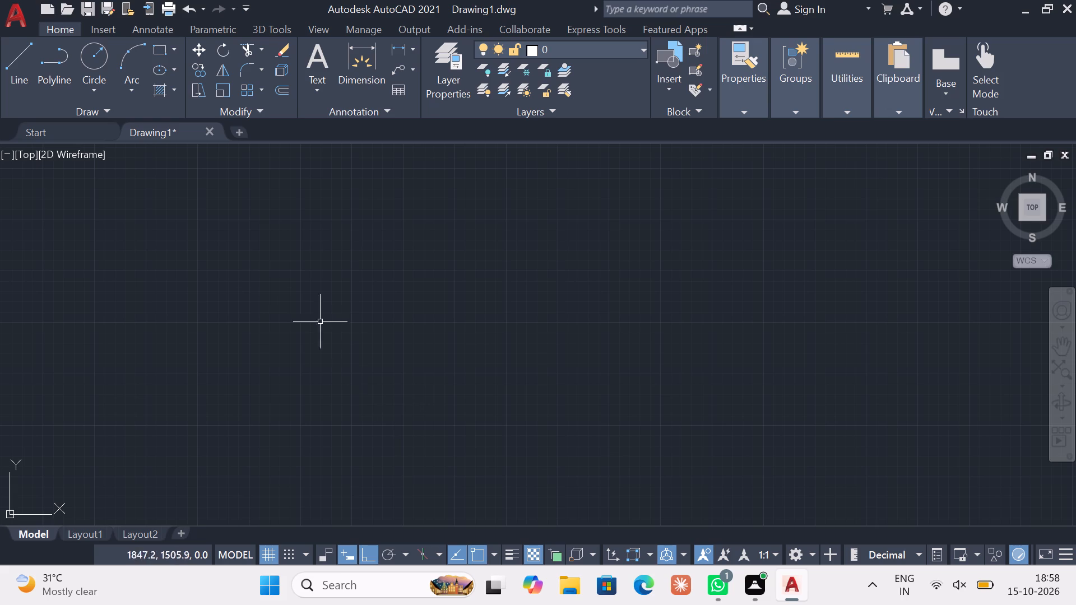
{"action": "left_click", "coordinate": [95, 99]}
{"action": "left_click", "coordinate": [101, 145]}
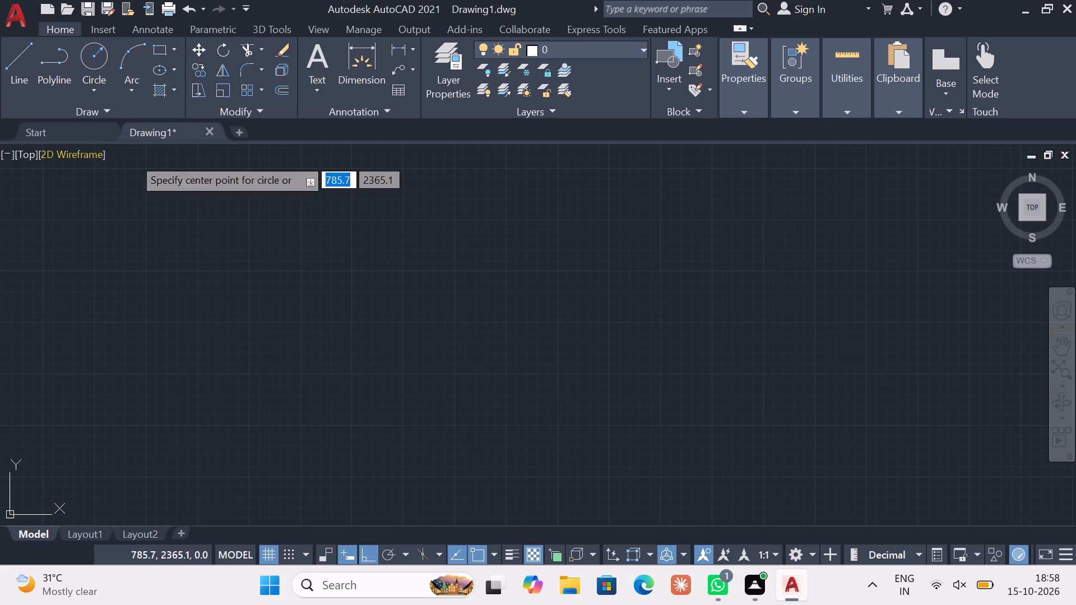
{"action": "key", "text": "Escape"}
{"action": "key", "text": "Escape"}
Load the ACAD_ISO08W100 long-dash short-dash linetype and make it the current linetype.
{"action": "left_click", "coordinate": [747, 112]}
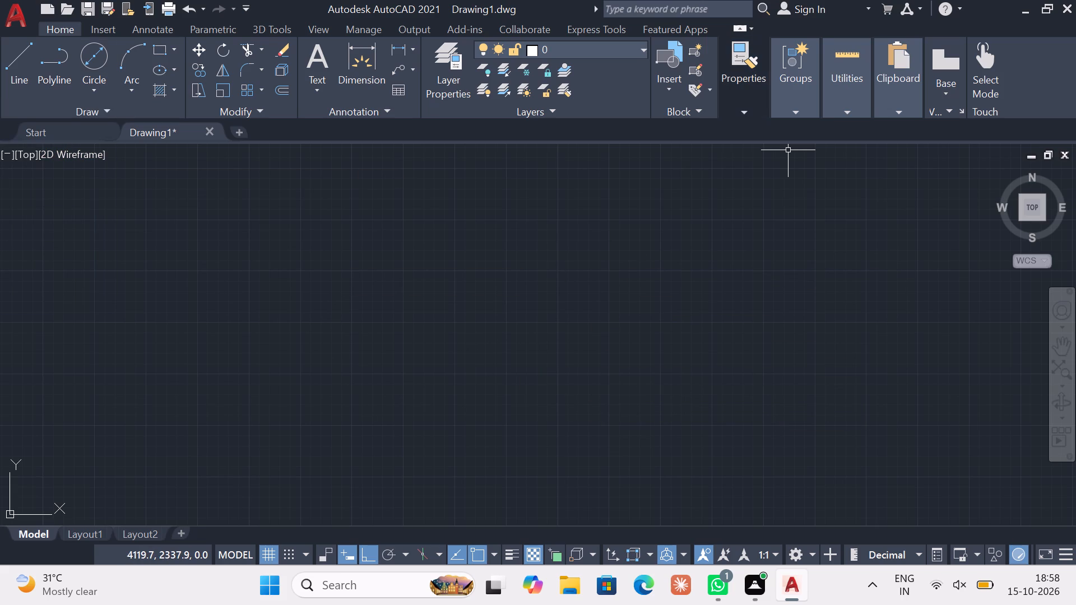
{"action": "left_click", "coordinate": [718, 171]}
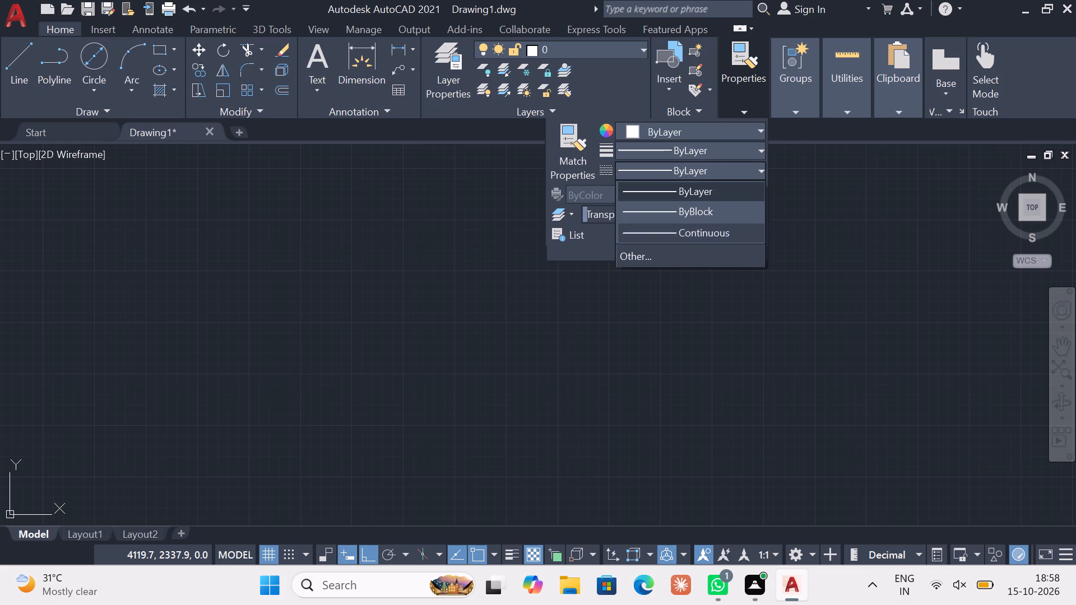
{"action": "left_click", "coordinate": [660, 257]}
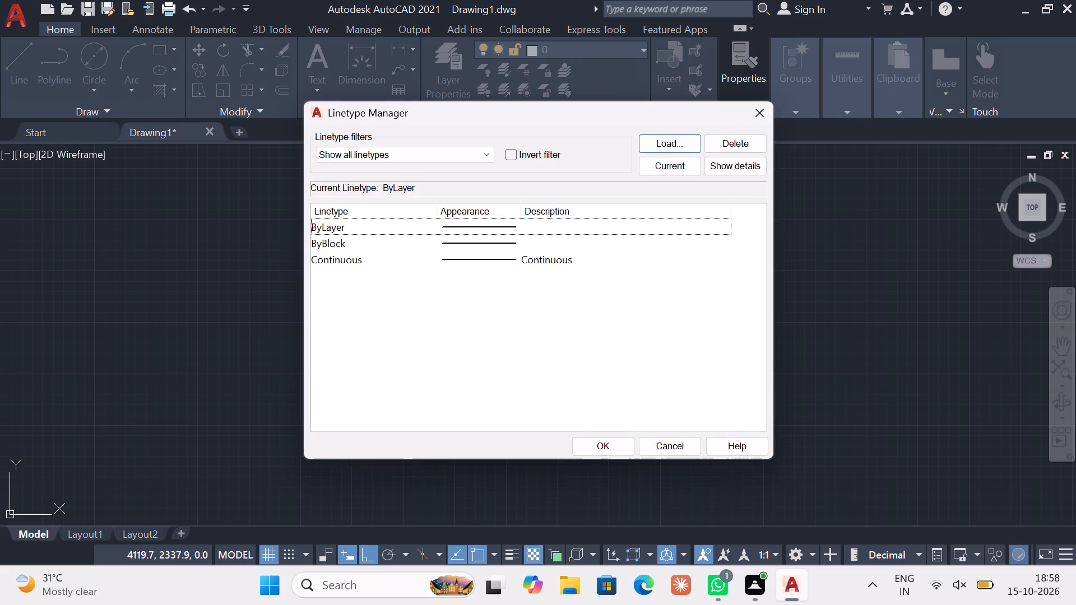
{"action": "left_click", "coordinate": [678, 134]}
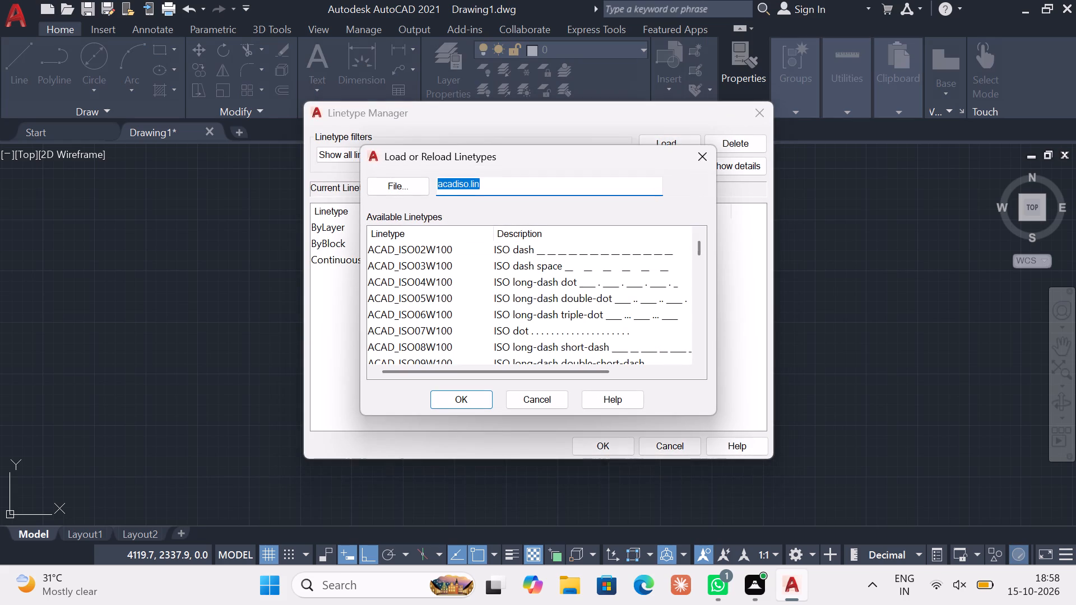
{"action": "left_click", "coordinate": [652, 347]}
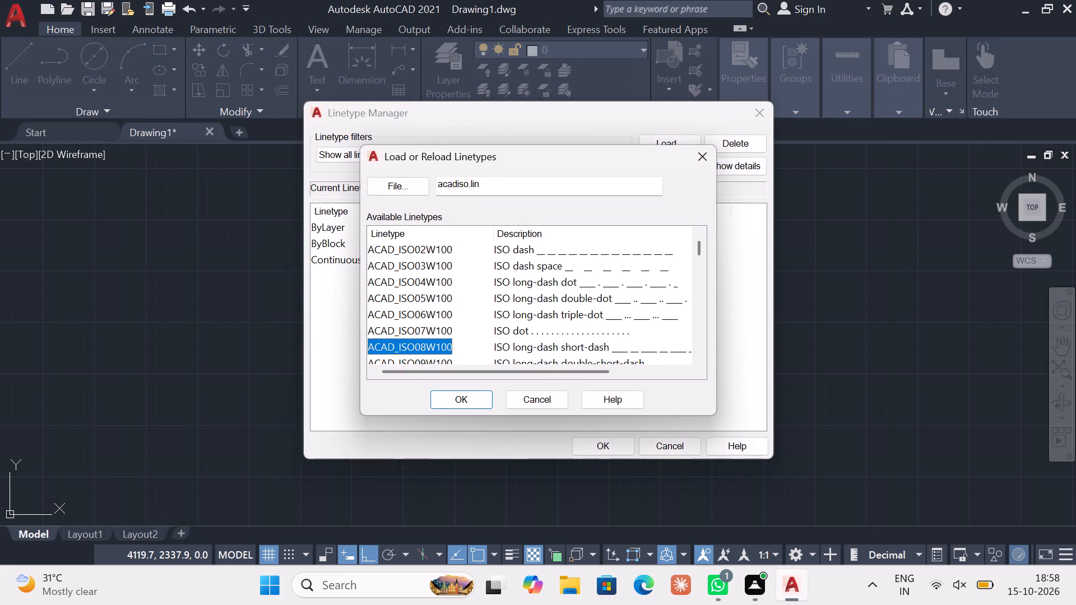
{"action": "left_click", "coordinate": [471, 399]}
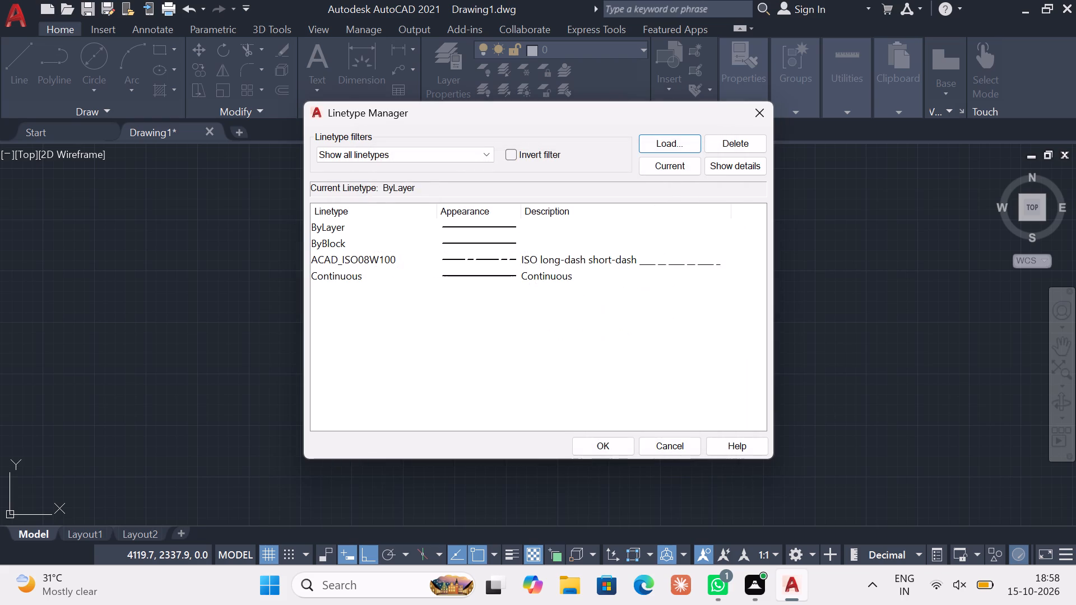
{"action": "left_click", "coordinate": [697, 259]}
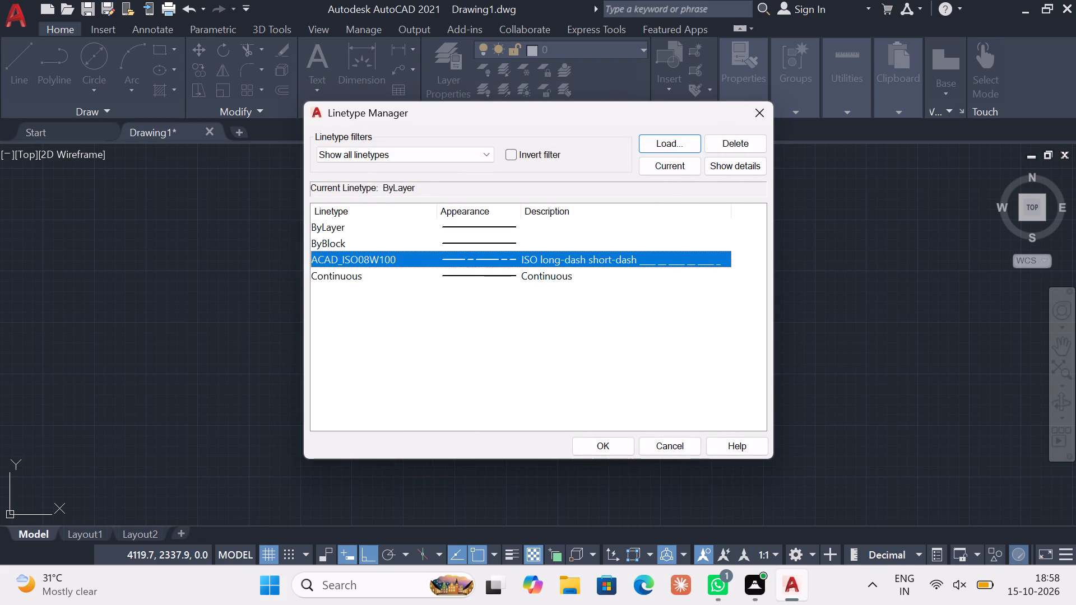
{"action": "left_click", "coordinate": [662, 161]}
{"action": "left_click", "coordinate": [590, 444]}
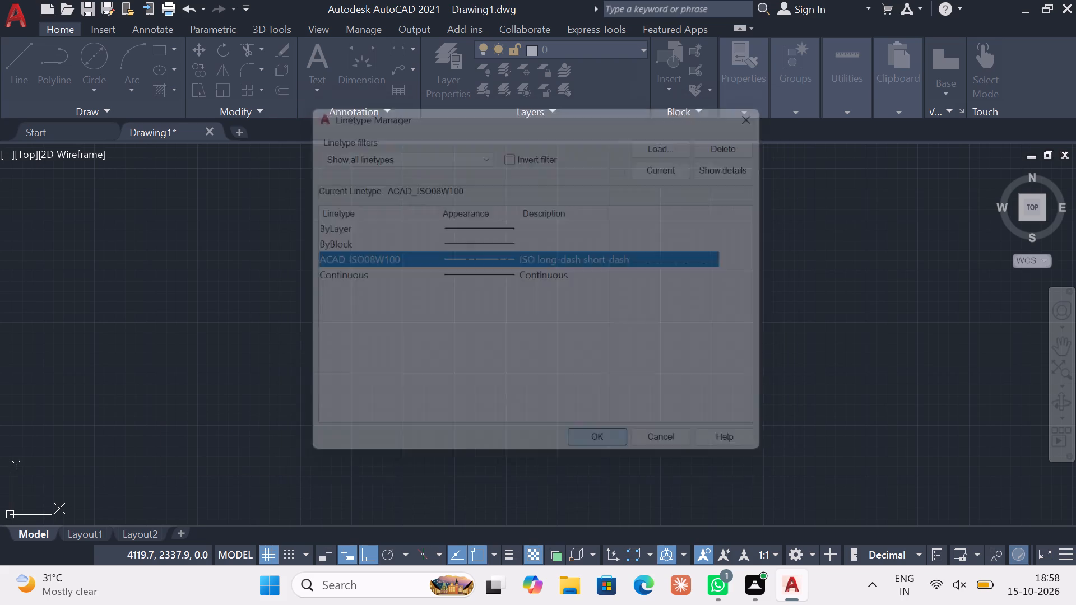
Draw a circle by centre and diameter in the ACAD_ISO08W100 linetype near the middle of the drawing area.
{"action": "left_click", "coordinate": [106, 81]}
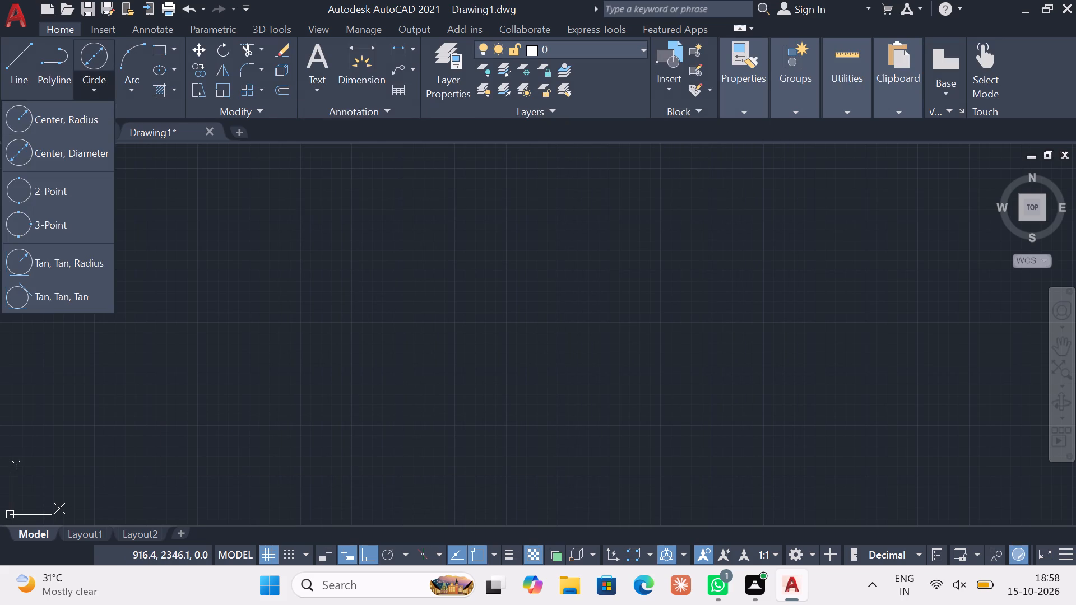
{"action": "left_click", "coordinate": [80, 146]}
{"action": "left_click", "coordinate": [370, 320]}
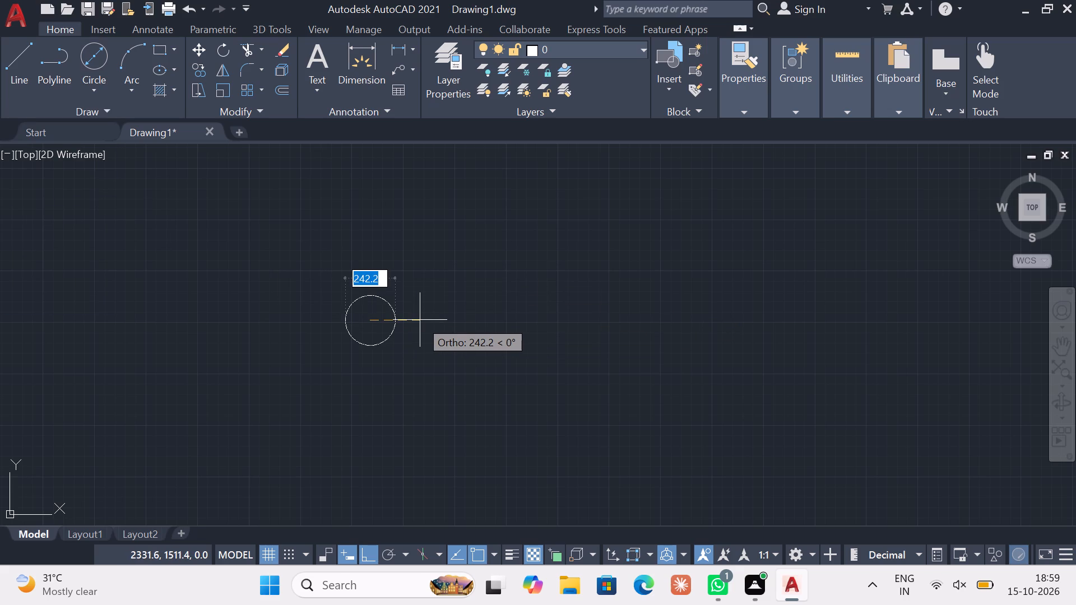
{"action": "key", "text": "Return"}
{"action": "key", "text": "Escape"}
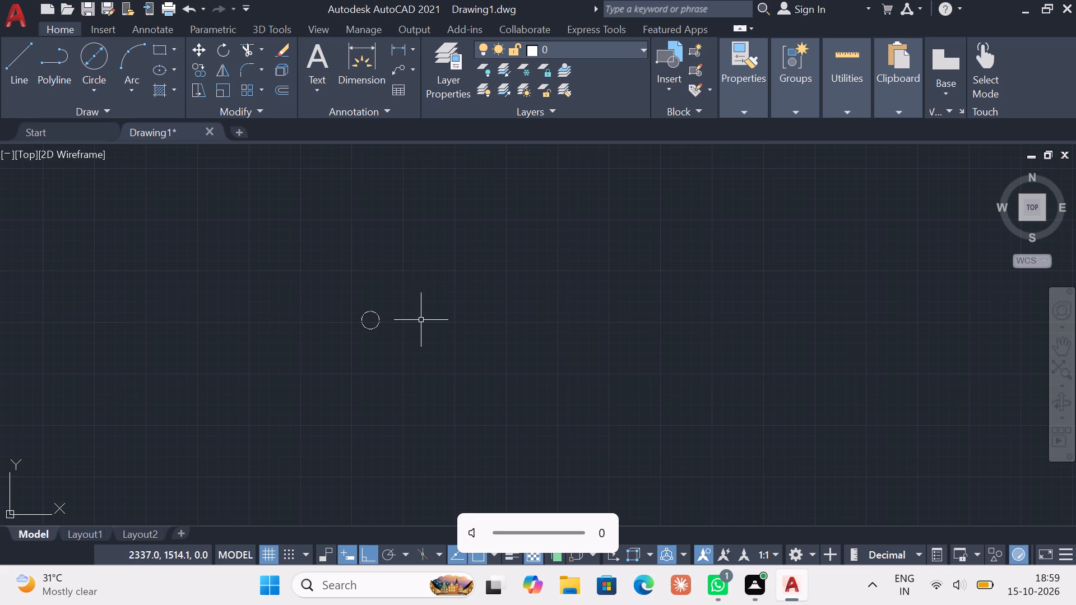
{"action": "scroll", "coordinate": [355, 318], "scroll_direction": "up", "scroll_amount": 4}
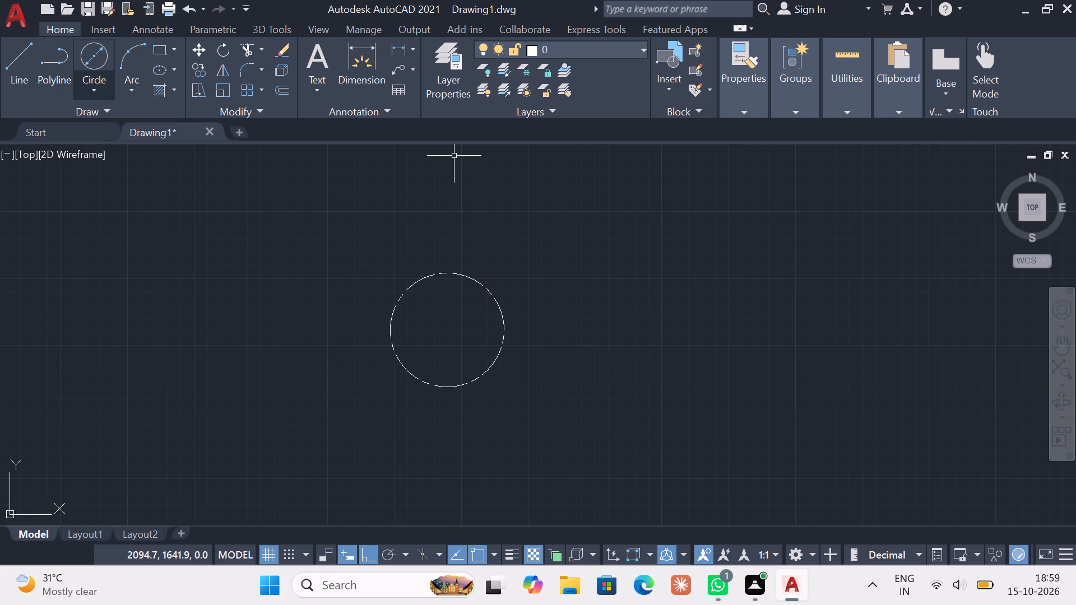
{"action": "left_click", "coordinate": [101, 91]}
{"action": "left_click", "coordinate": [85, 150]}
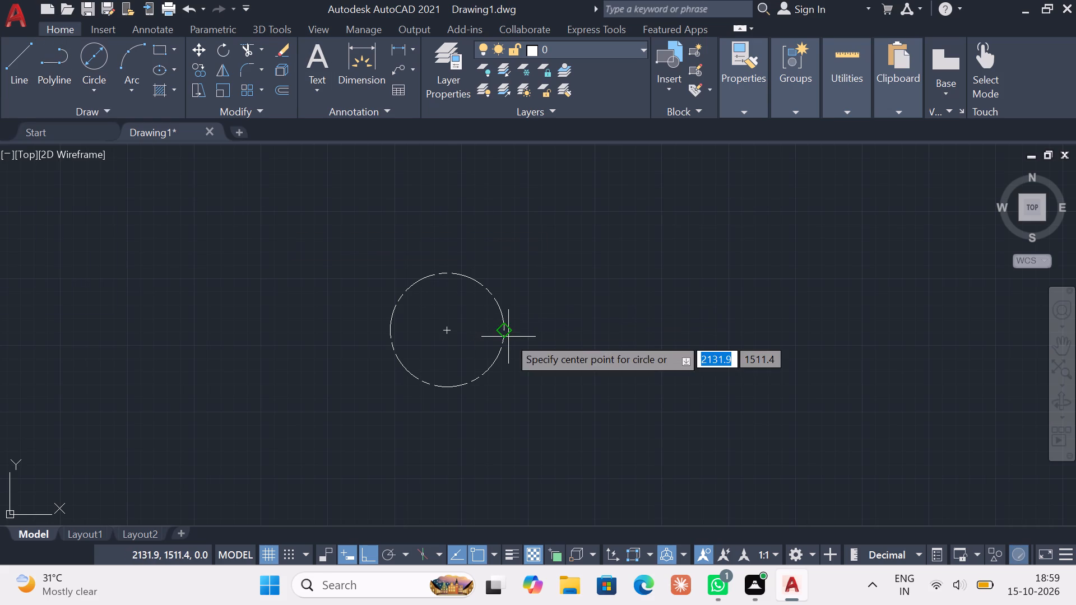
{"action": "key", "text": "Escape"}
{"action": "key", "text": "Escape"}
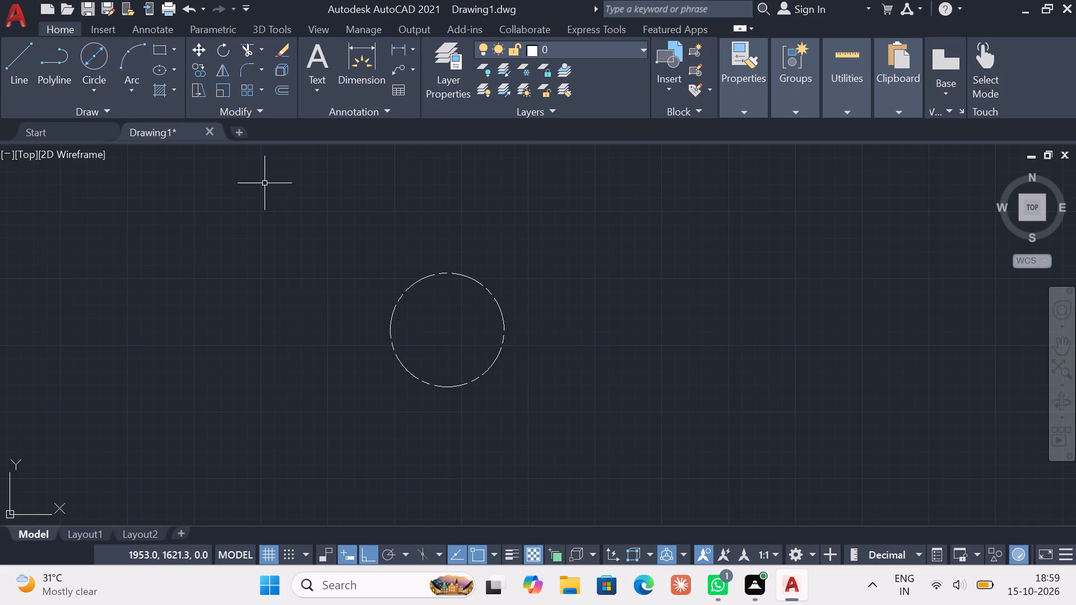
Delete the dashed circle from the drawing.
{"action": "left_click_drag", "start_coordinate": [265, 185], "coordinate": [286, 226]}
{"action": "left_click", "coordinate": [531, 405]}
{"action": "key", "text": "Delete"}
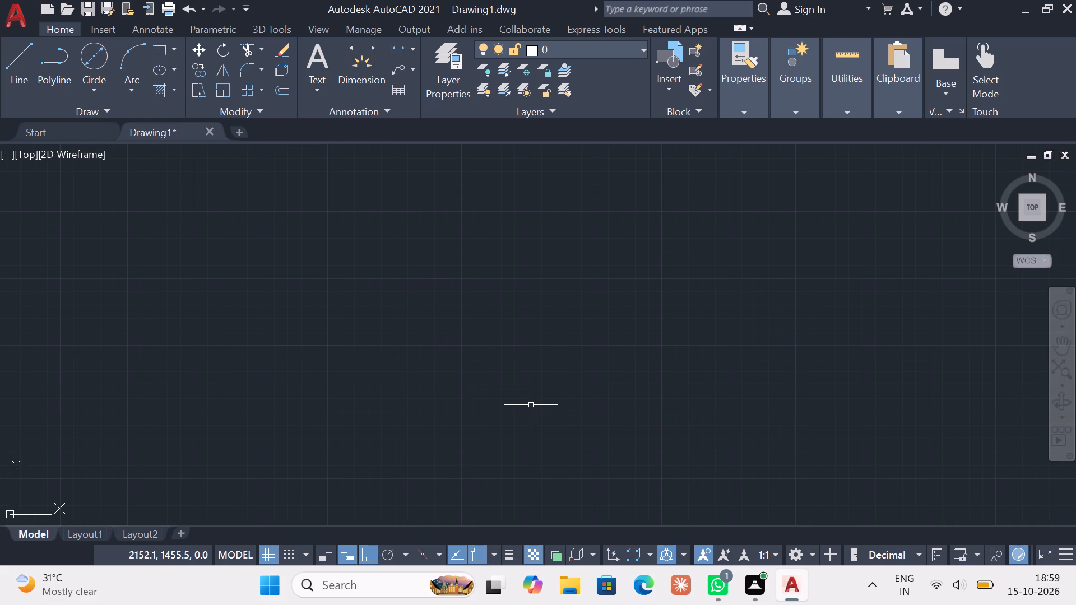
Change the current linetype to Continuous.
{"action": "left_click", "coordinate": [741, 113]}
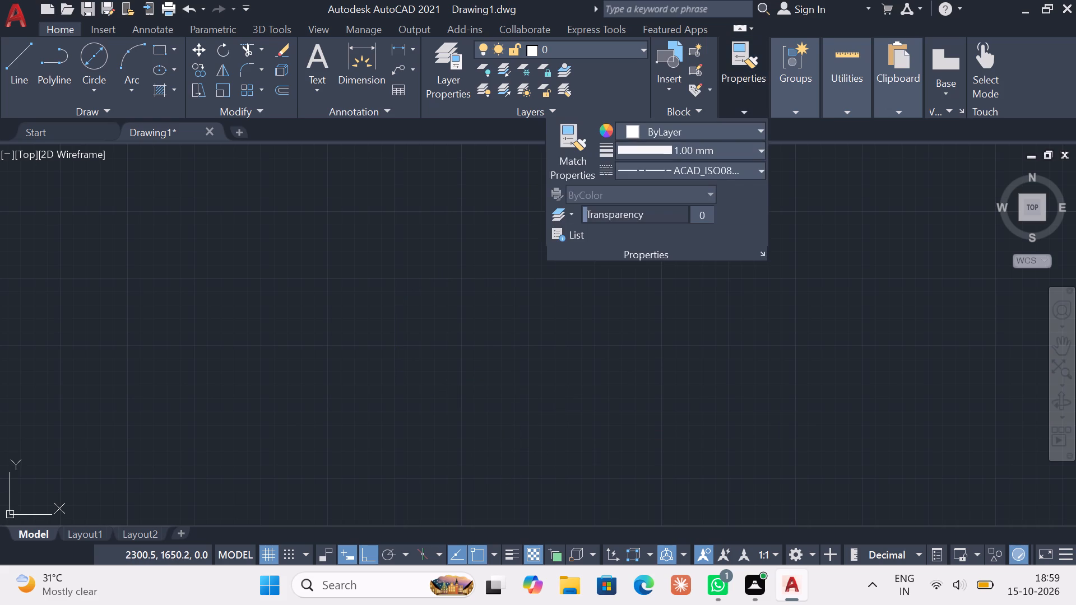
{"action": "left_click", "coordinate": [716, 173]}
{"action": "left_click", "coordinate": [680, 250]}
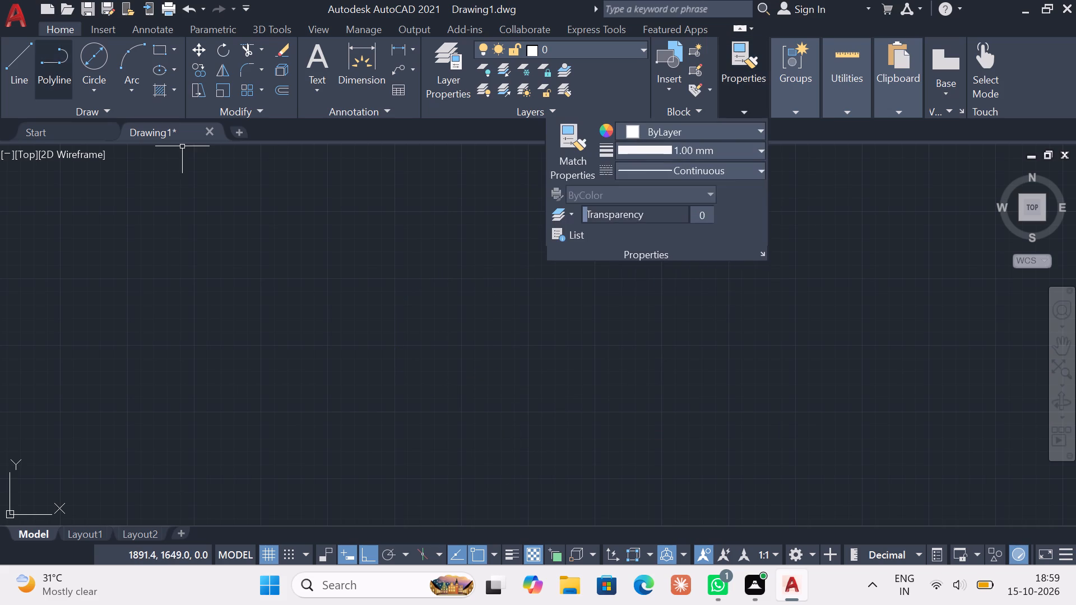
Draw a circle by centre and diameter near the middle of the drawing area, with a diameter of 20 mm.
{"action": "left_click", "coordinate": [104, 86]}
{"action": "left_click", "coordinate": [93, 154]}
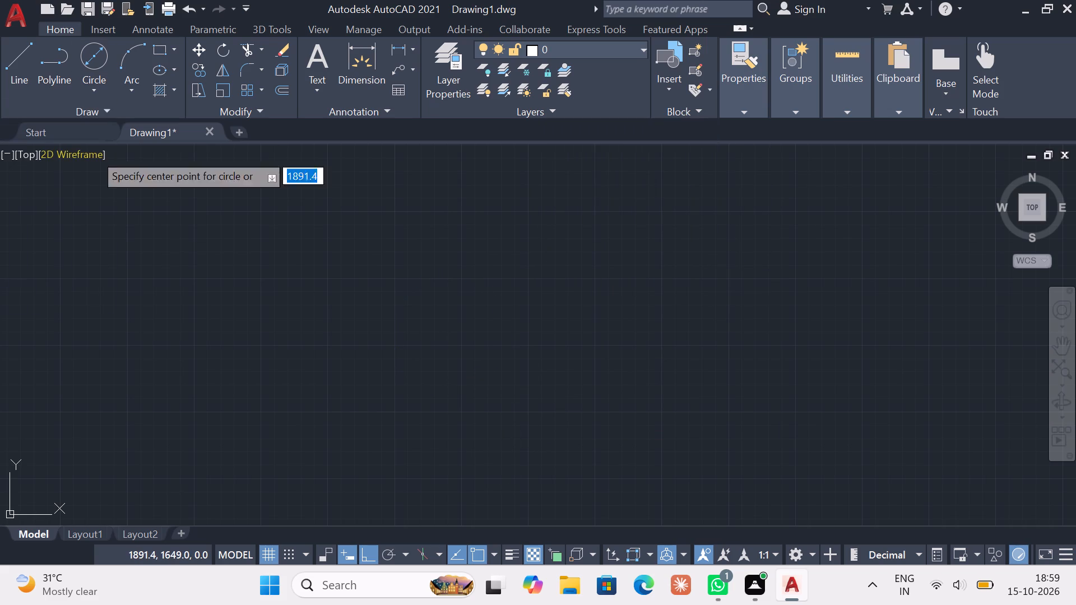
{"action": "left_click", "coordinate": [426, 325]}
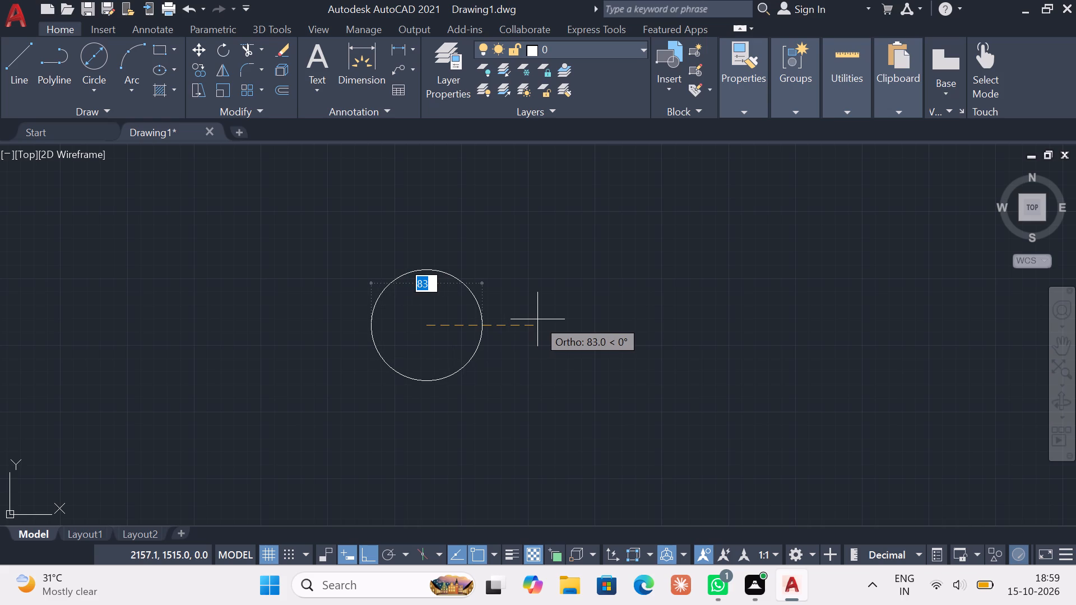
{"action": "key", "text": "2"}
{"action": "key", "text": "0"}
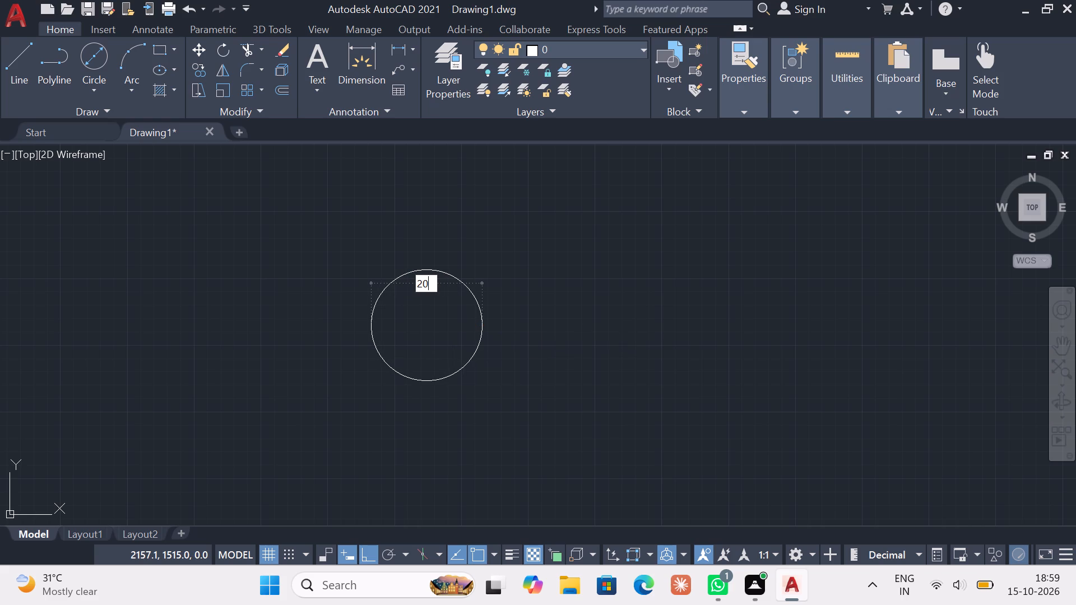
{"action": "key", "text": "Return"}
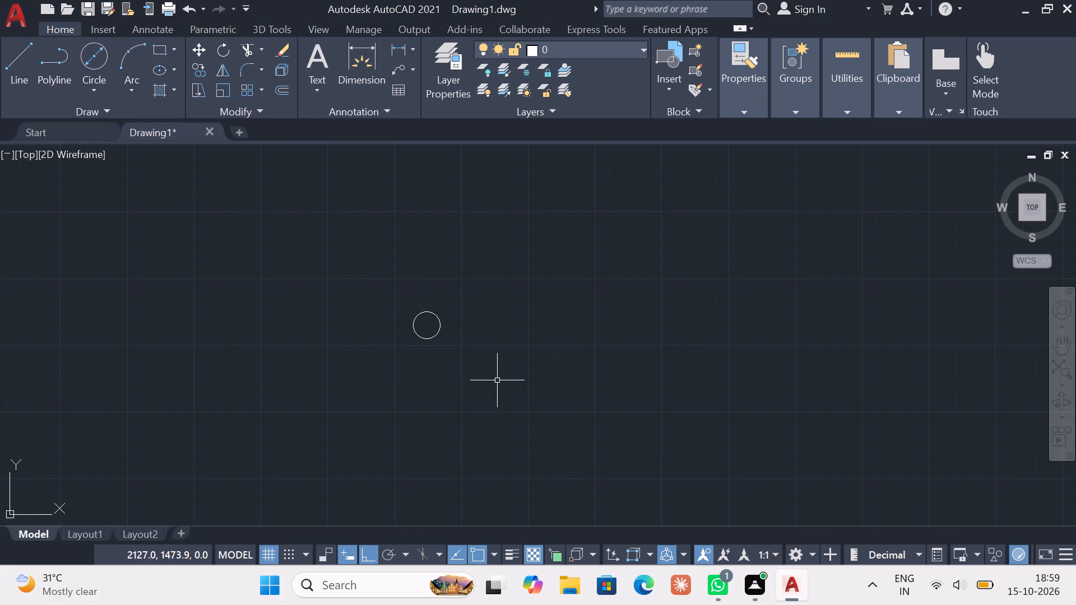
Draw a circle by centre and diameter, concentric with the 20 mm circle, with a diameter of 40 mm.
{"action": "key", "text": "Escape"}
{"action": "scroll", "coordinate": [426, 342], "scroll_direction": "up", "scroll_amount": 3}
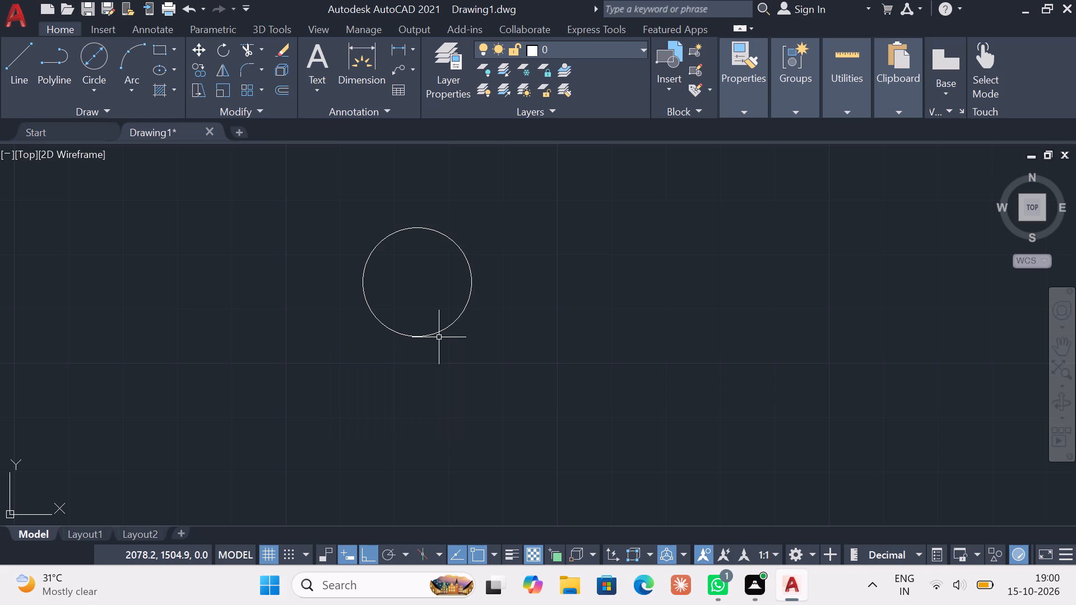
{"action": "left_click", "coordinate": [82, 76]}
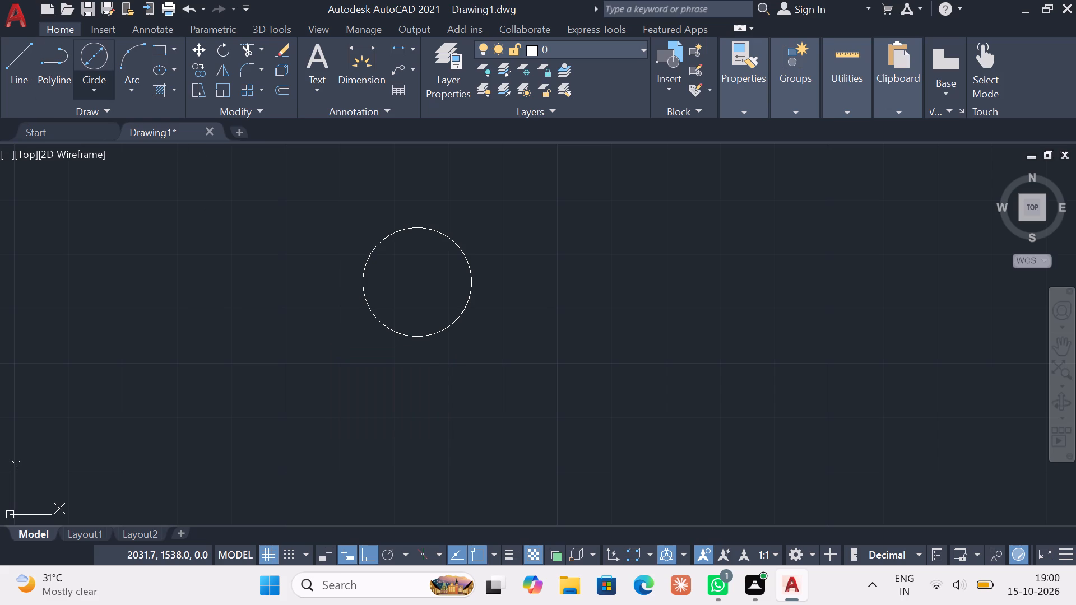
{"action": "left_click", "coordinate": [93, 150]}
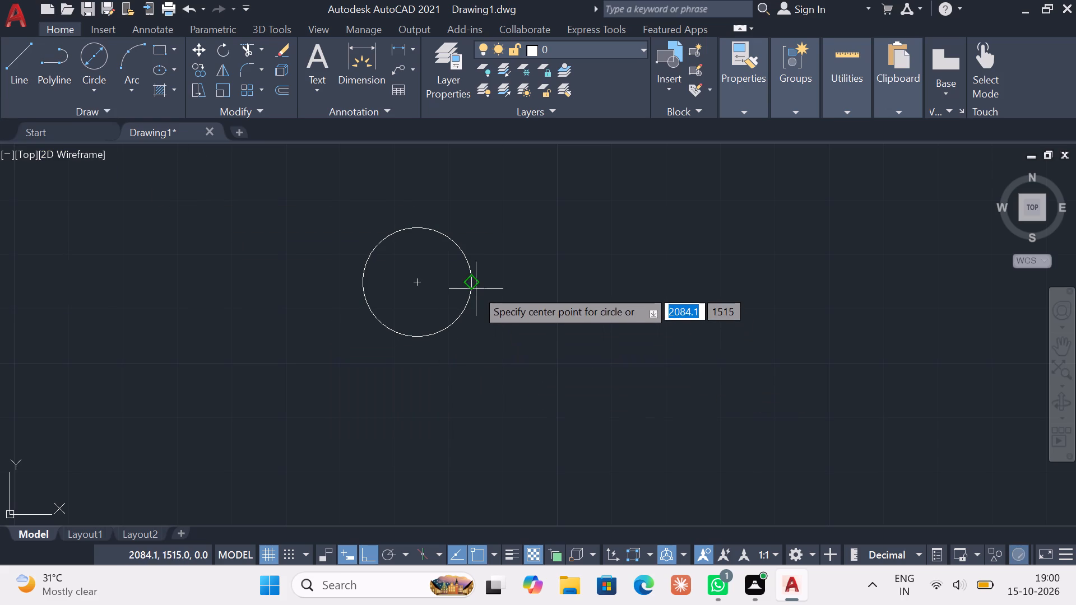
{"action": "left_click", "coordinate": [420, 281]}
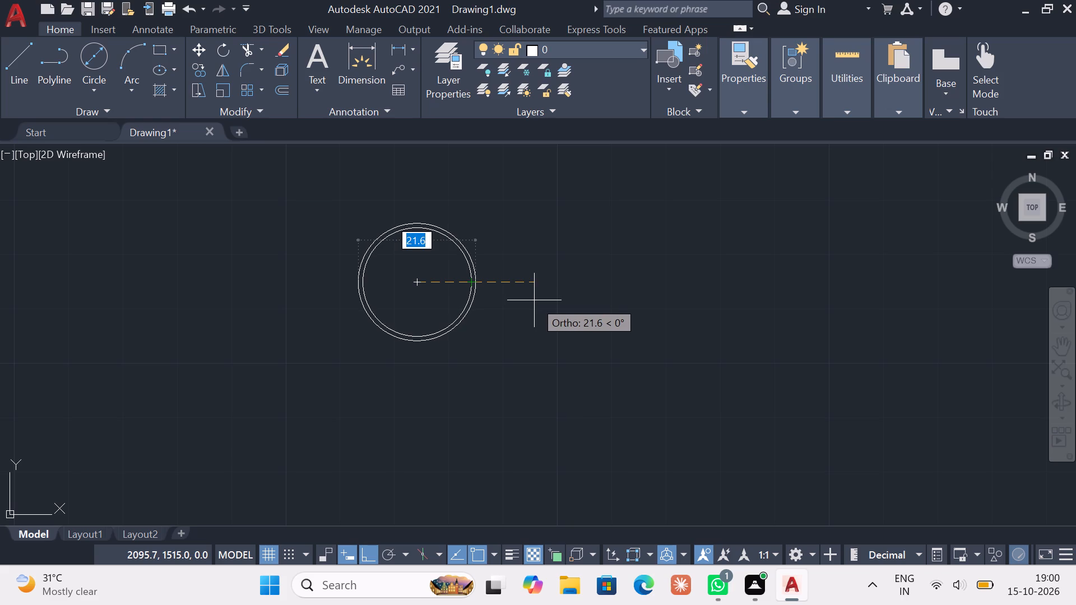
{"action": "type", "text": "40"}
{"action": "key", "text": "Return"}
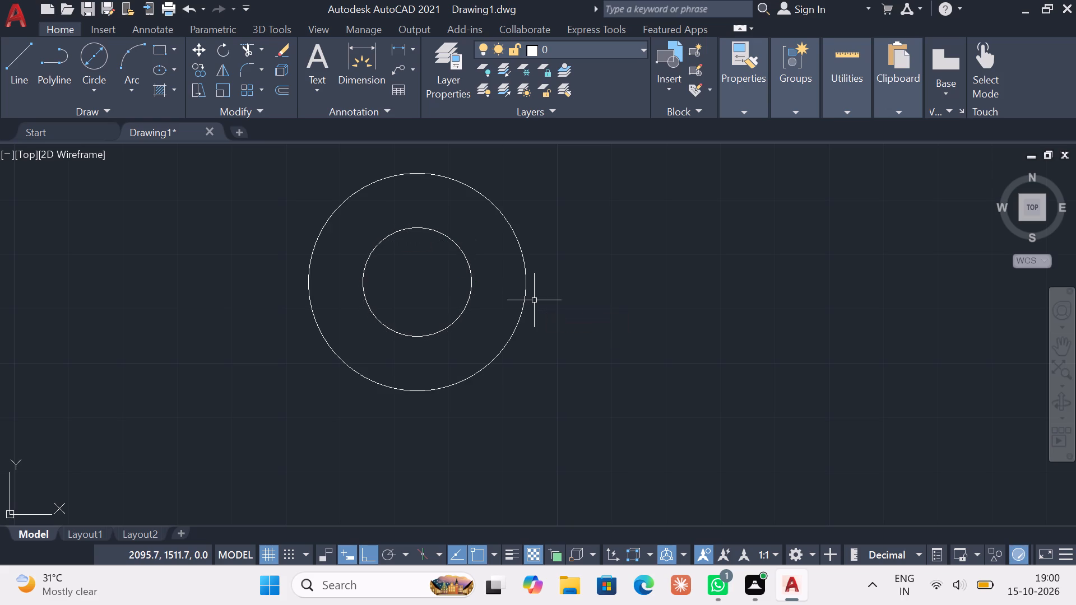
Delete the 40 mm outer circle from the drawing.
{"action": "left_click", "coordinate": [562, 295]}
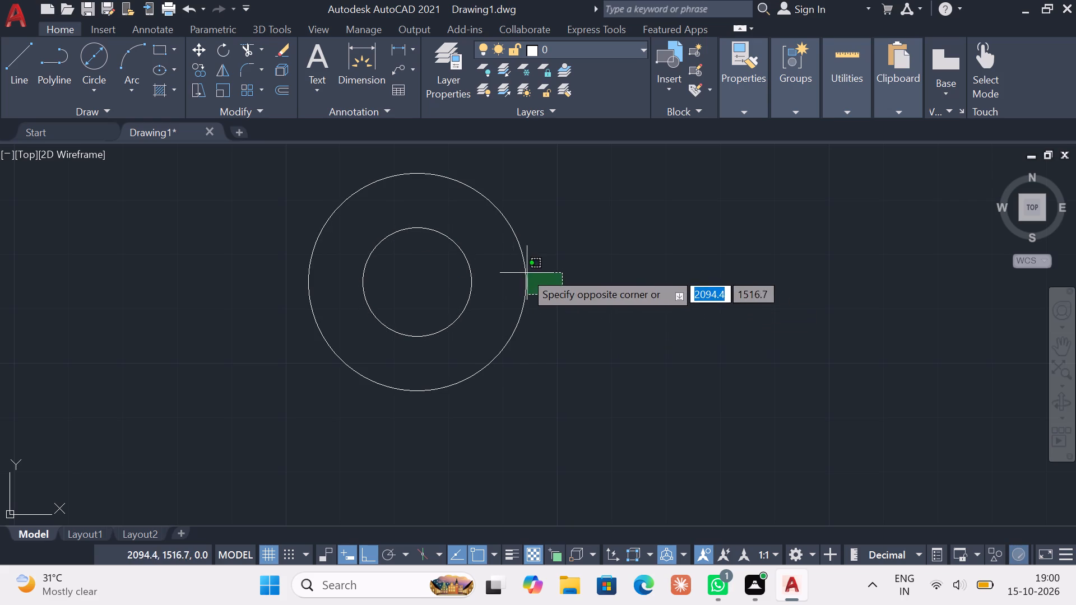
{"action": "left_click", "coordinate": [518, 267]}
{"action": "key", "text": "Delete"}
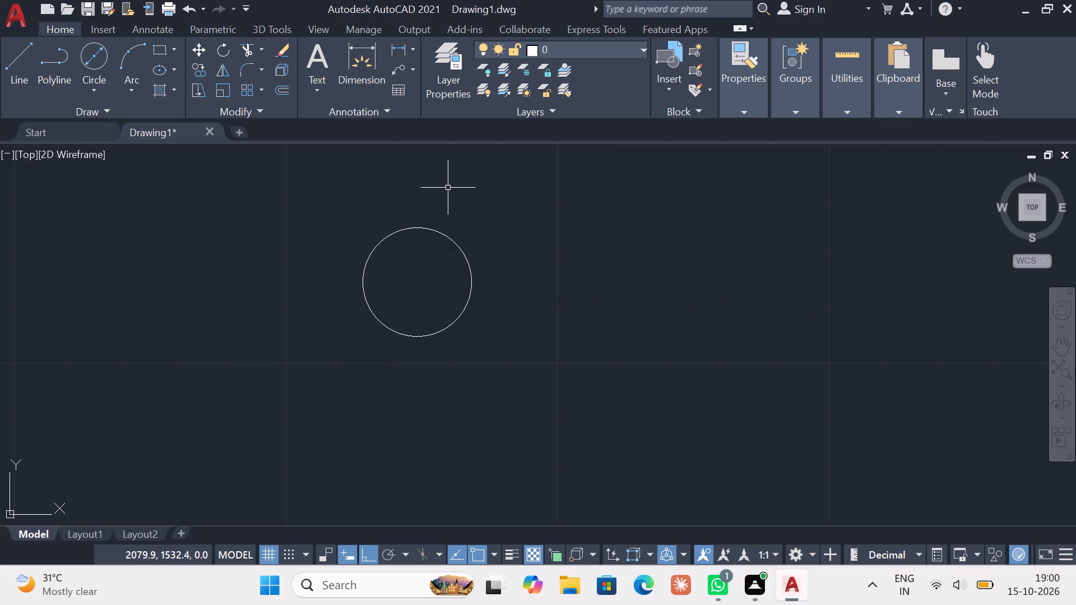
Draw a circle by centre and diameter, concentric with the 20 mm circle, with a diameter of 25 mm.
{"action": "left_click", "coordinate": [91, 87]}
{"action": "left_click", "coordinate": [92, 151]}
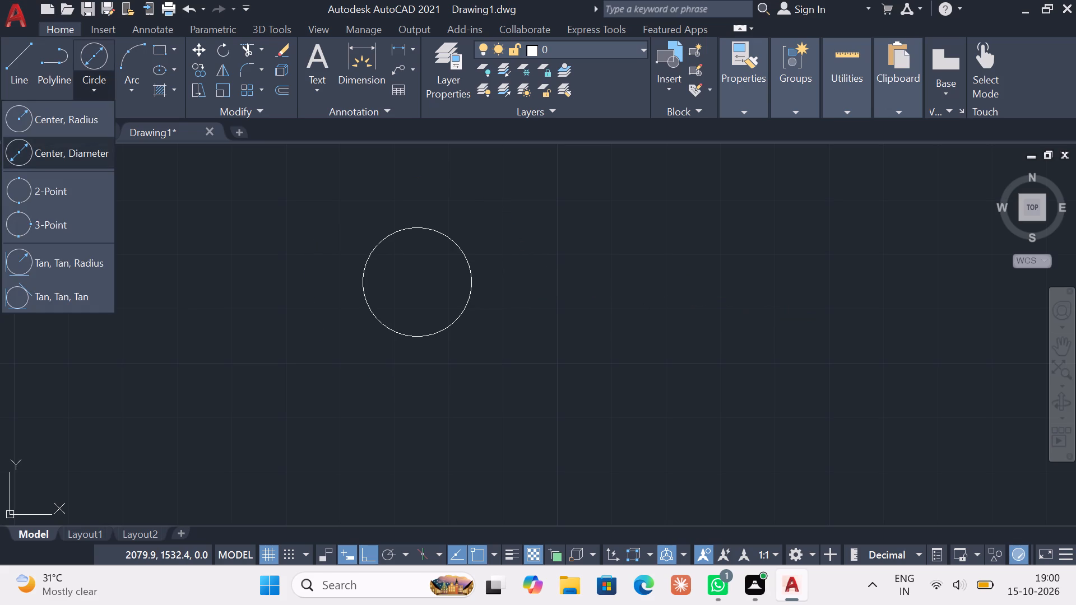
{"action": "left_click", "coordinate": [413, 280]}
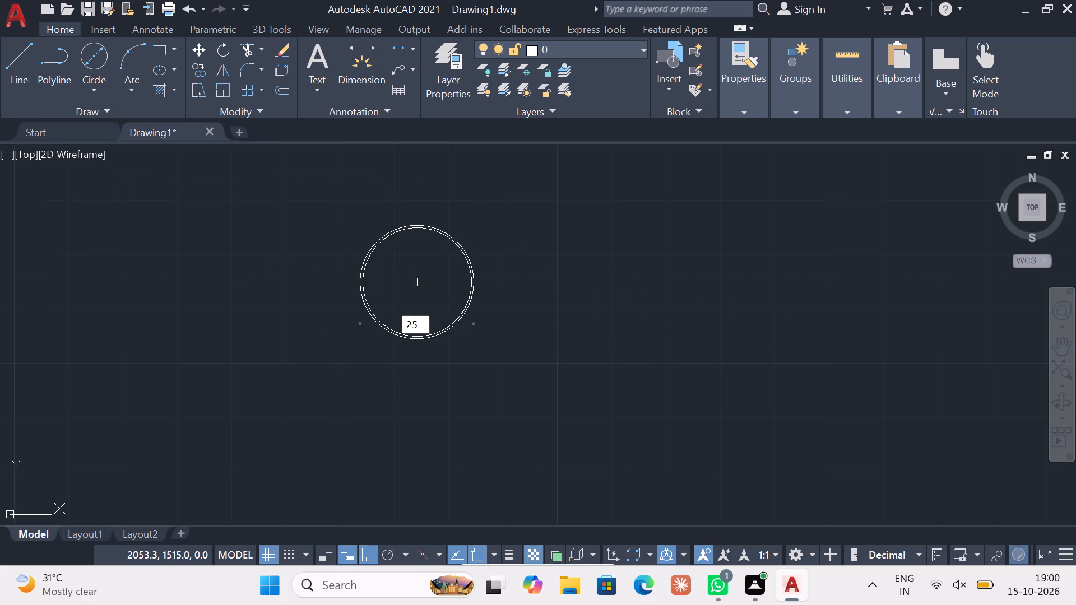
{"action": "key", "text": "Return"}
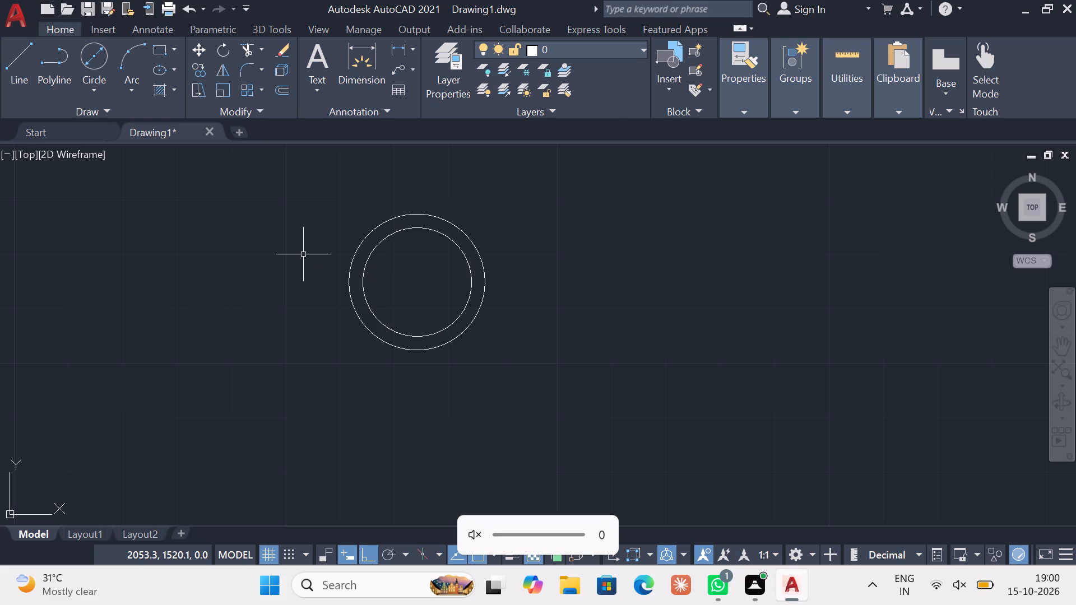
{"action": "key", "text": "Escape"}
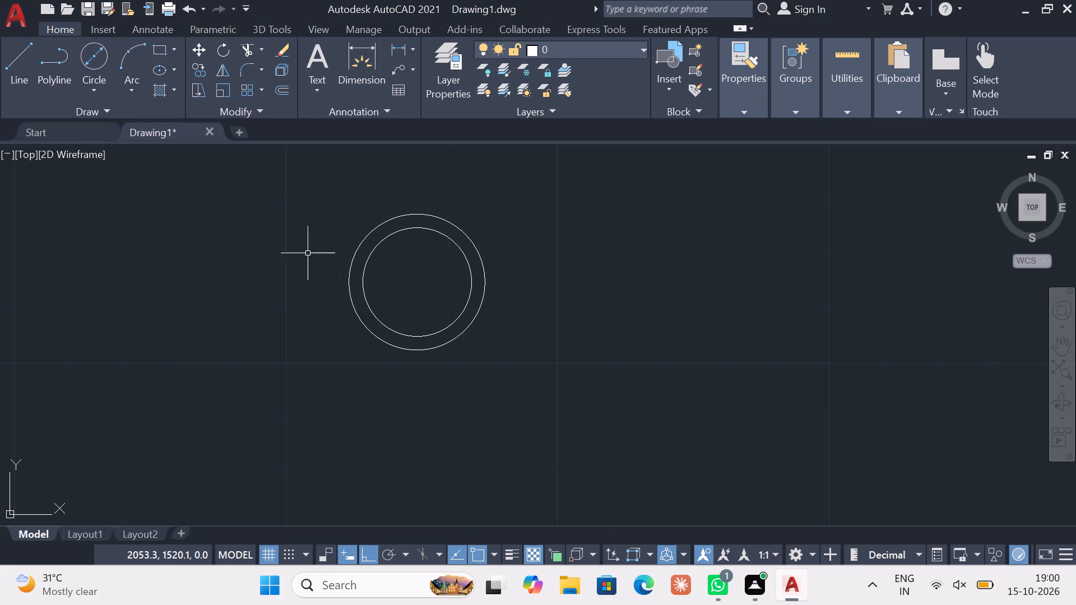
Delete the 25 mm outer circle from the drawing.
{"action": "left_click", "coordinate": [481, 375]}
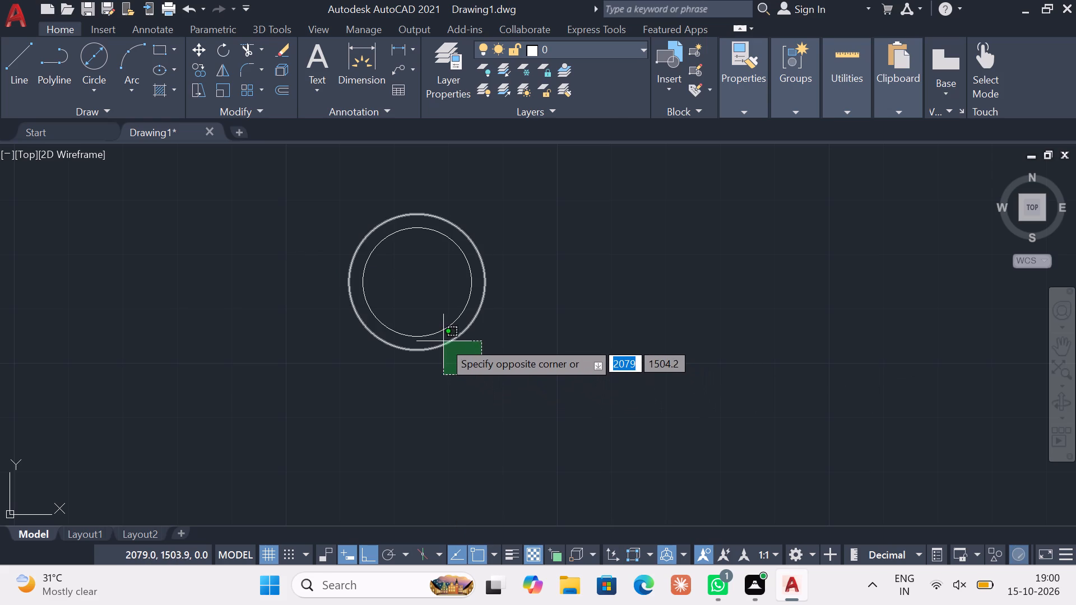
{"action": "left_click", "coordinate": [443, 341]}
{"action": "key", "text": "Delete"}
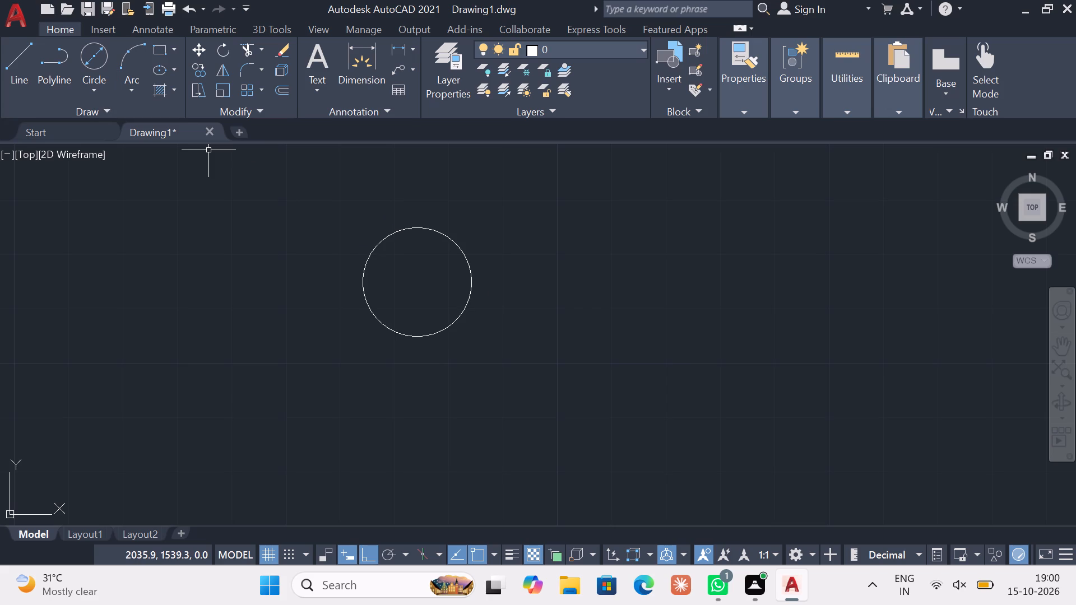
Draw a circle by centre and diameter, concentric with the 20 mm circle, with a diameter of 30 mm.
{"action": "left_click", "coordinate": [86, 82]}
{"action": "left_click", "coordinate": [69, 159]}
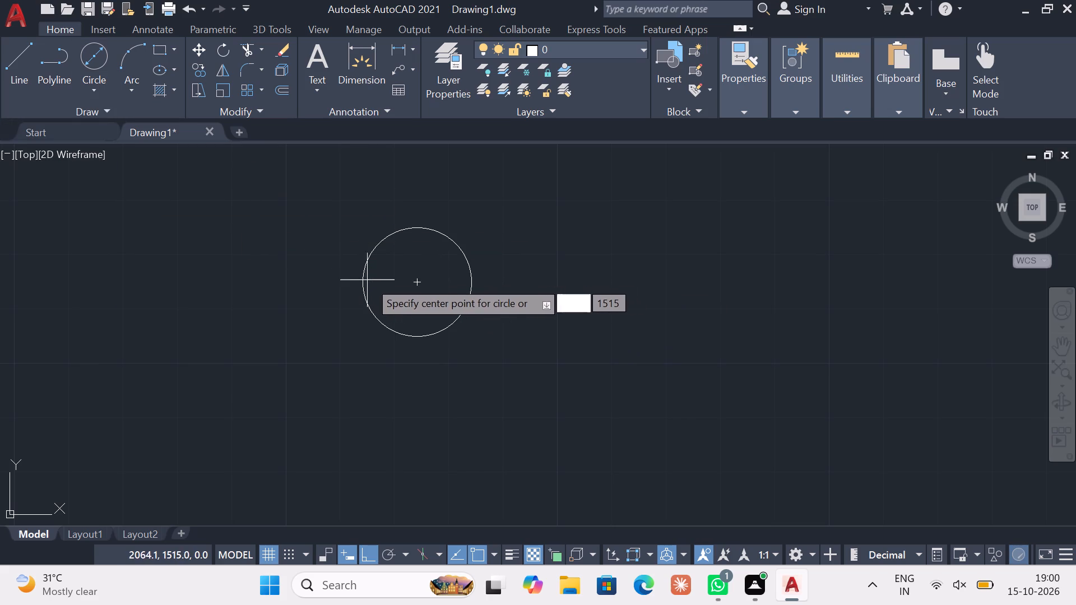
{"action": "left_click", "coordinate": [416, 281]}
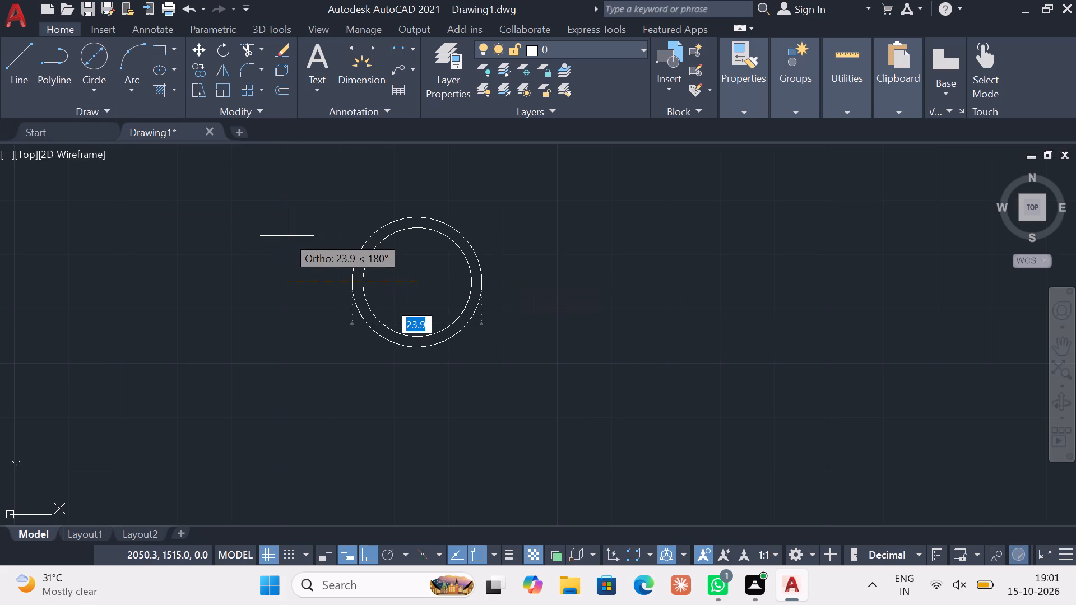
{"action": "type", "text": "30"}
{"action": "key", "text": "Return"}
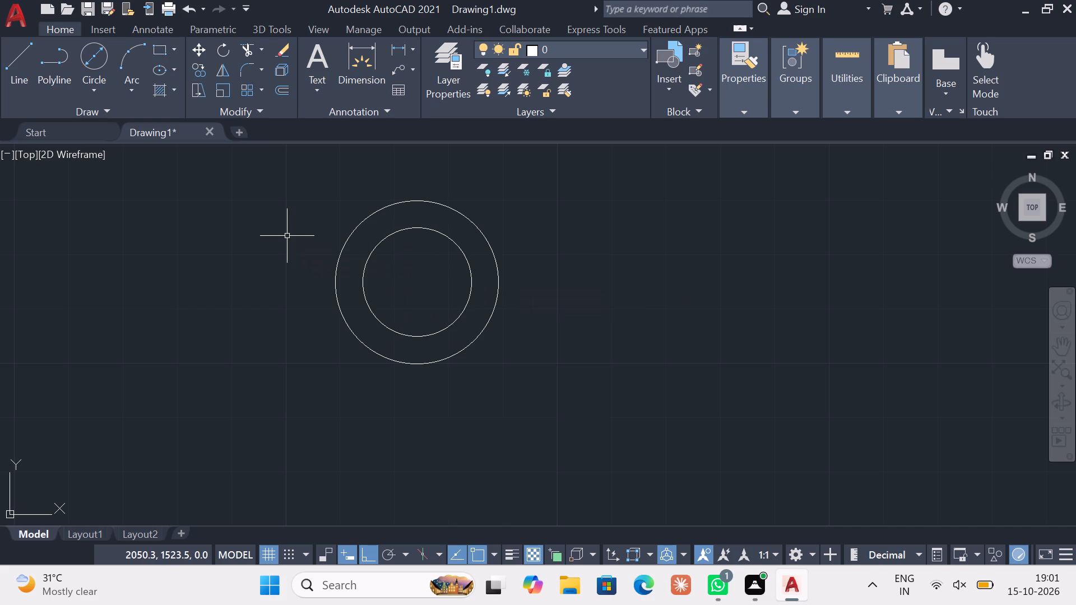
{"action": "key", "text": "Escape"}
{"action": "key", "text": "Escape"}
{"action": "key", "text": "Escape"}
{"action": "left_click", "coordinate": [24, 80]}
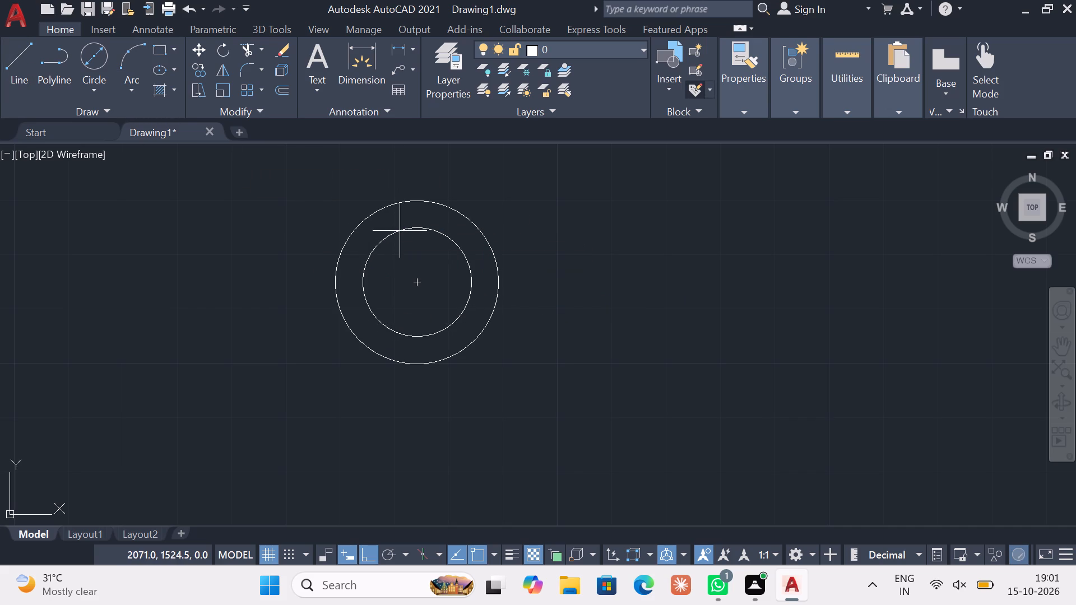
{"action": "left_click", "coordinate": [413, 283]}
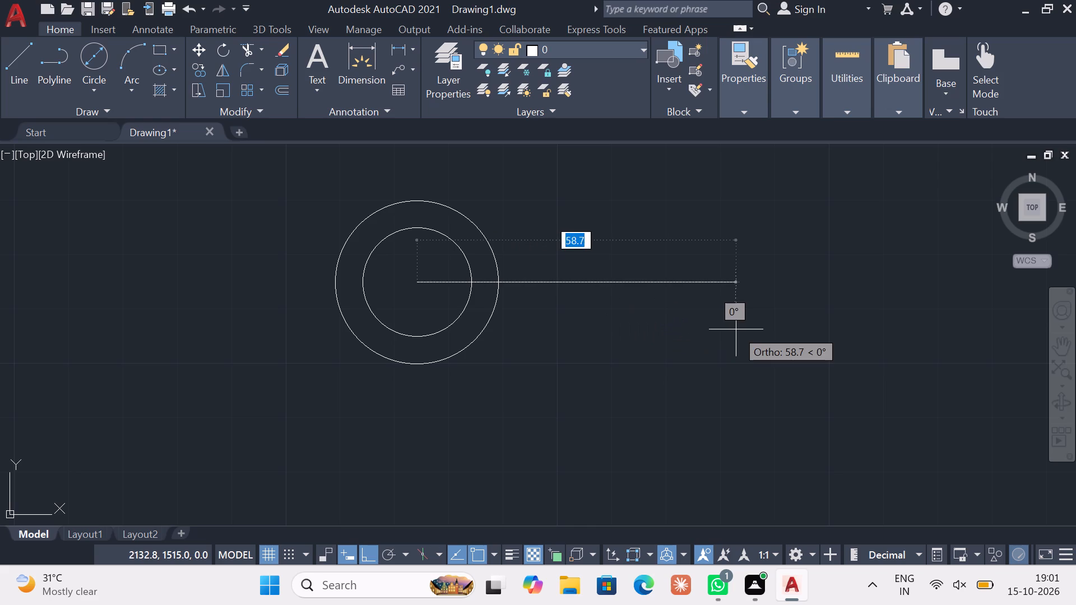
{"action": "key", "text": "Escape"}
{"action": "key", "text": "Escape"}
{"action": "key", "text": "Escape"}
Draw a horizontal line about 50 mm long from the circles' common centre out to the right, past the outer circle.
{"action": "left_click", "coordinate": [33, 65]}
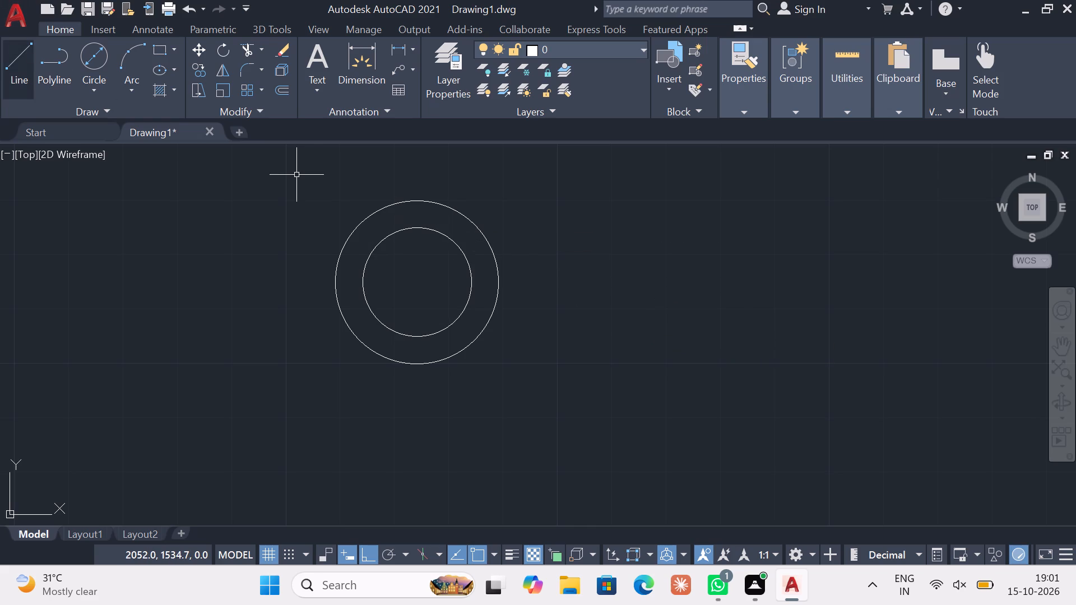
{"action": "left_click", "coordinate": [421, 284]}
{"action": "left_click", "coordinate": [686, 282]}
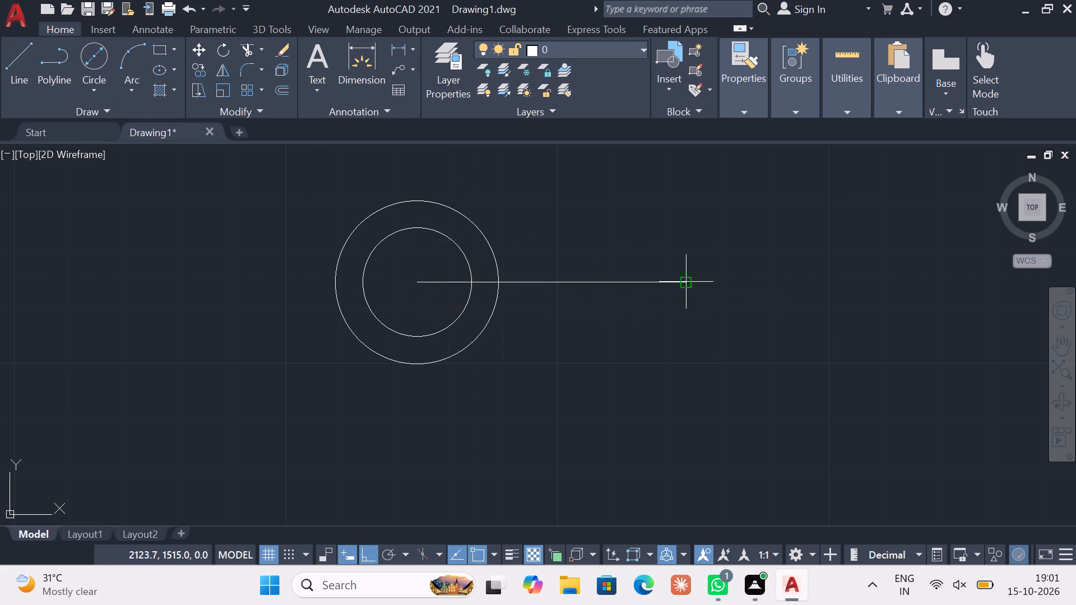
{"action": "key", "text": "Escape"}
{"action": "key", "text": "Escape"}
With Ortho mode off, draw a line about 69 mm long from the circles' centre, up to the right at 45°.
{"action": "left_click", "coordinate": [25, 91]}
{"action": "scroll", "coordinate": [295, 232], "scroll_direction": "down", "scroll_amount": 1}
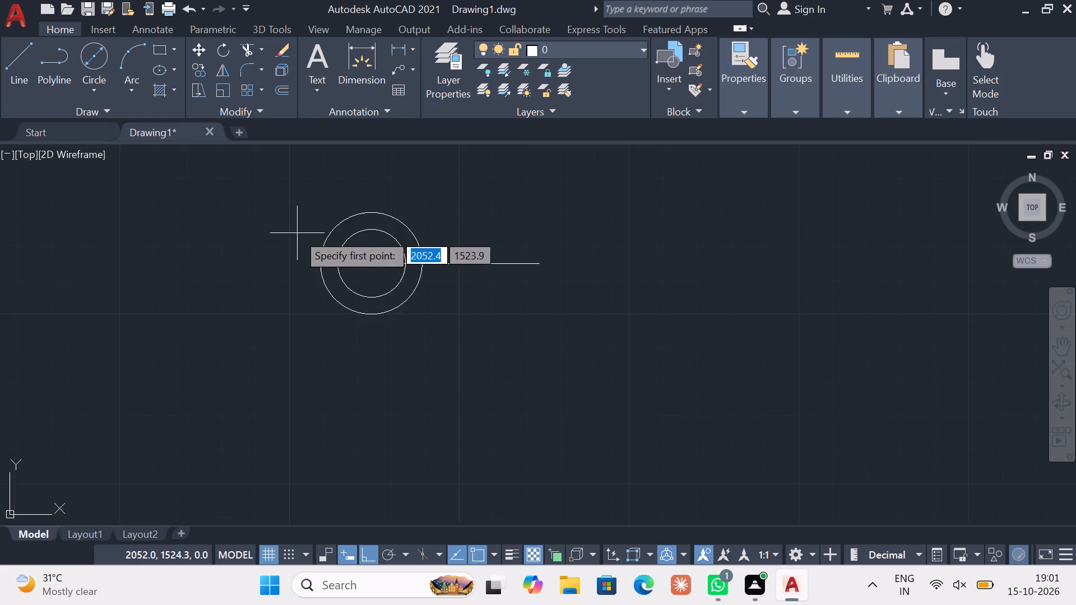
{"action": "scroll", "coordinate": [301, 234], "scroll_direction": "down", "scroll_amount": 1}
{"action": "middle_click_drag", "start_coordinate": [356, 245], "coordinate": [378, 326]}
{"action": "scroll", "coordinate": [379, 327], "scroll_direction": "up", "scroll_amount": 2}
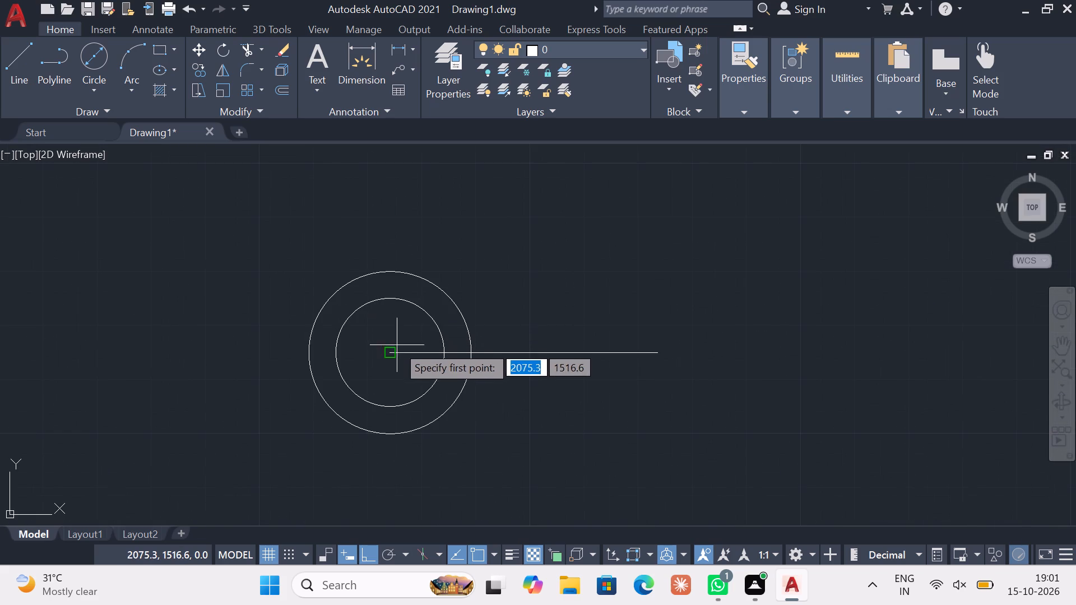
{"action": "left_click", "coordinate": [389, 352]}
{"action": "left_click", "coordinate": [373, 552]}
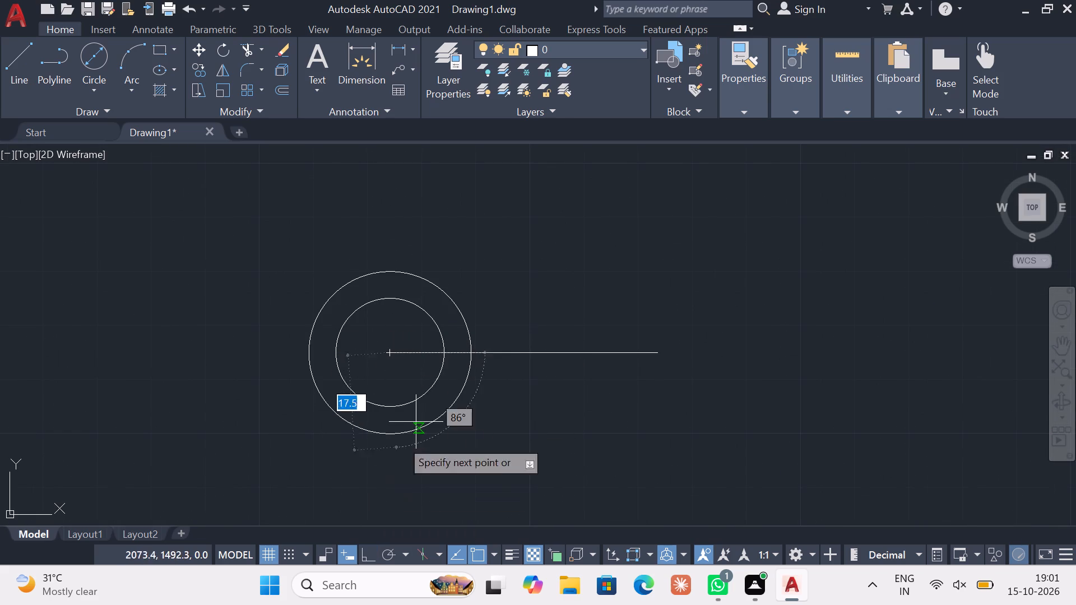
{"action": "middle_click_drag", "start_coordinate": [521, 221], "coordinate": [488, 281]}
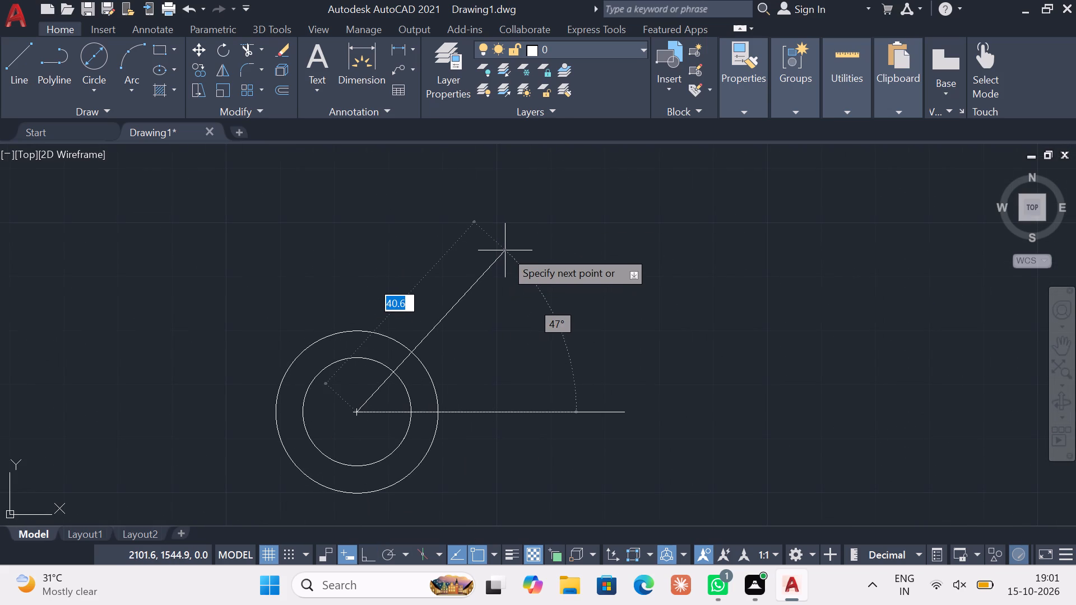
{"action": "scroll", "coordinate": [505, 250], "scroll_direction": "down", "scroll_amount": 2}
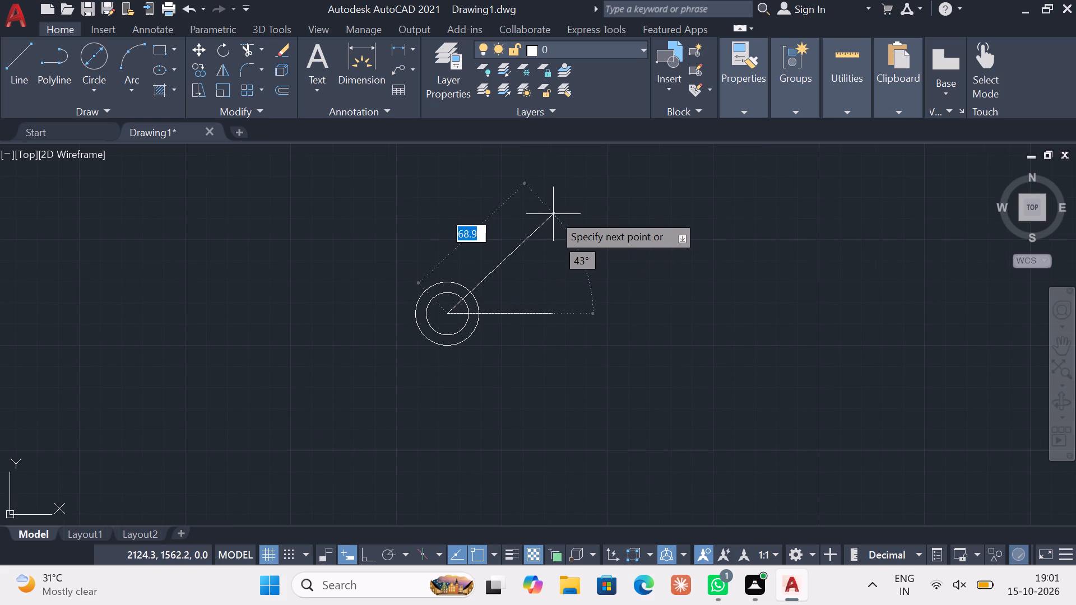
{"action": "key", "text": "Tab"}
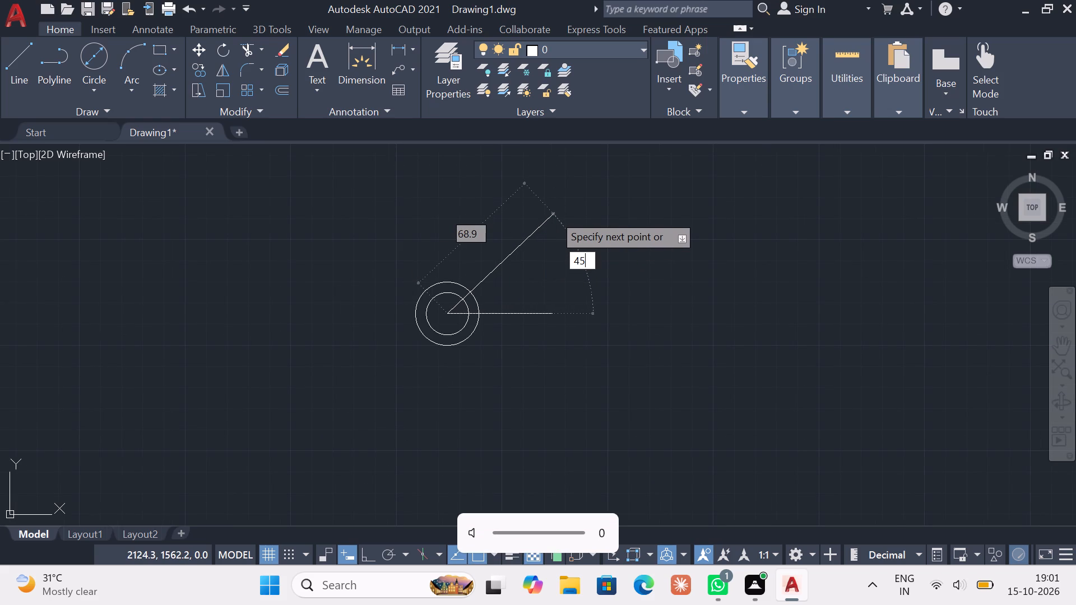
{"action": "key", "text": "Return"}
{"action": "key", "text": "Escape"}
{"action": "key", "text": "Escape"}
{"action": "key", "text": "Escape"}
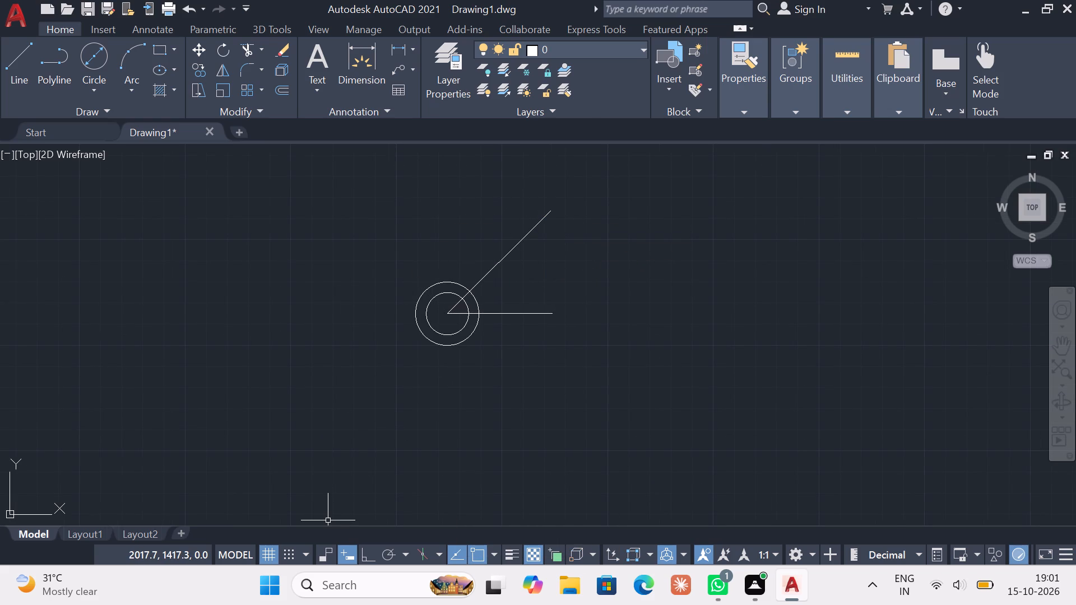
Turn Ortho mode back on.
{"action": "left_click", "coordinate": [372, 556]}
{"action": "scroll", "coordinate": [464, 361], "scroll_direction": "up", "scroll_amount": 2}
{"action": "middle_click_drag", "start_coordinate": [466, 352], "coordinate": [435, 496]}
{"action": "scroll", "coordinate": [434, 484], "scroll_direction": "down", "scroll_amount": 1}
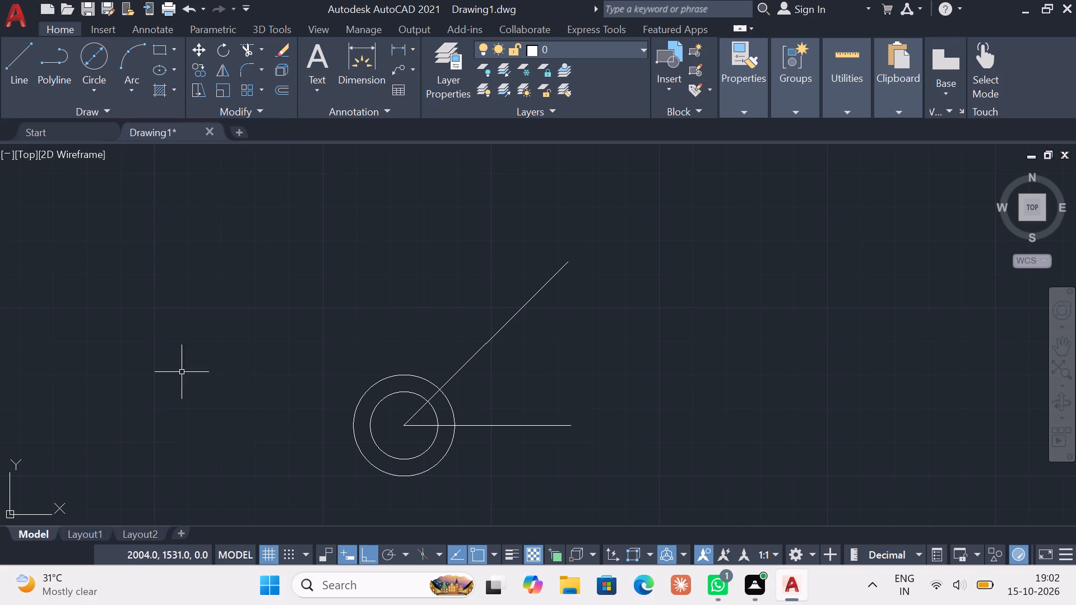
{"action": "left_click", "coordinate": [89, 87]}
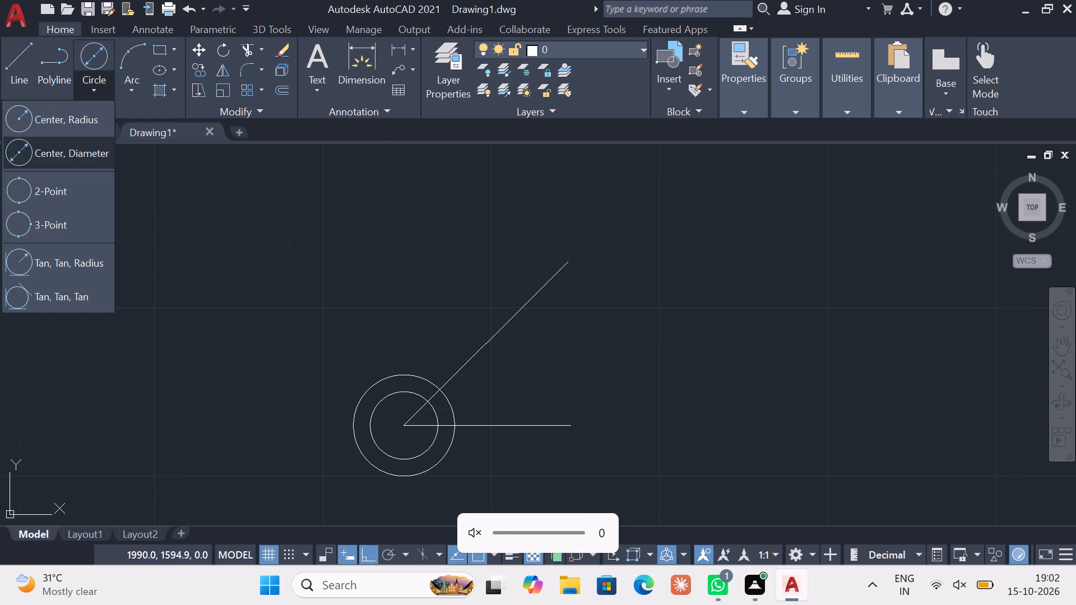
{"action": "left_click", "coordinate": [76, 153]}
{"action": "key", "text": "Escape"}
Draw a 7 mm diameter circle centred where the 45° line crosses the 30 mm circle.
{"action": "left_click", "coordinate": [96, 90]}
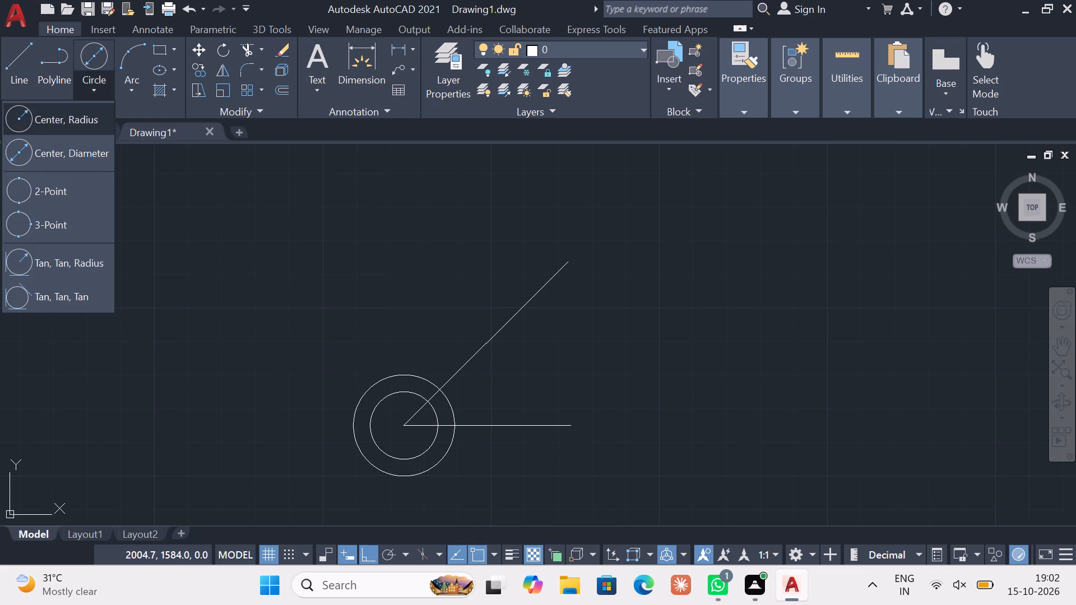
{"action": "left_click", "coordinate": [70, 155]}
{"action": "scroll", "coordinate": [440, 402], "scroll_direction": "up", "scroll_amount": 2}
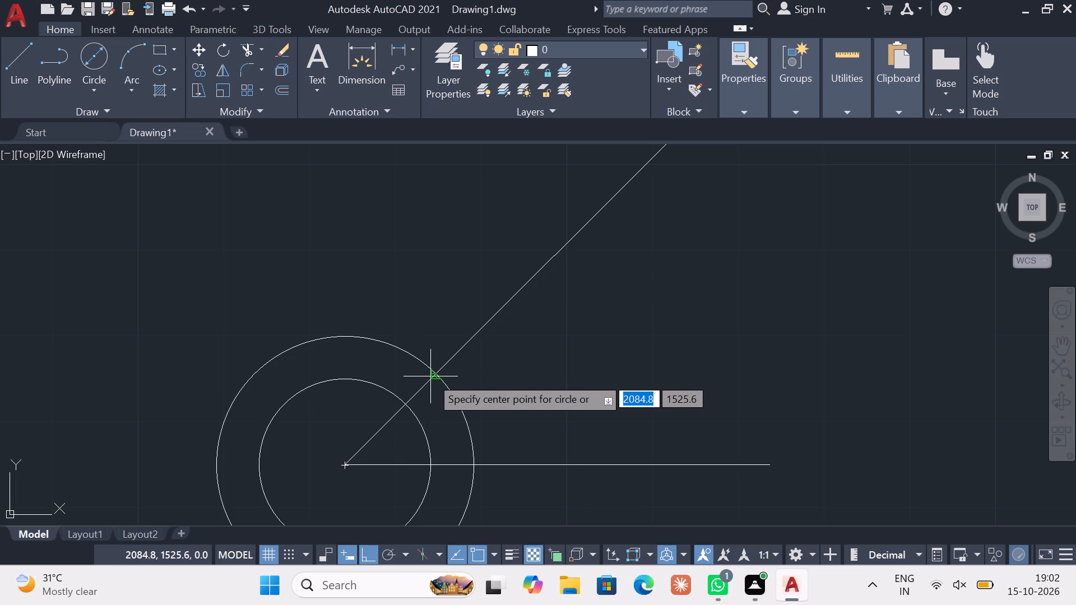
{"action": "left_click", "coordinate": [432, 371]}
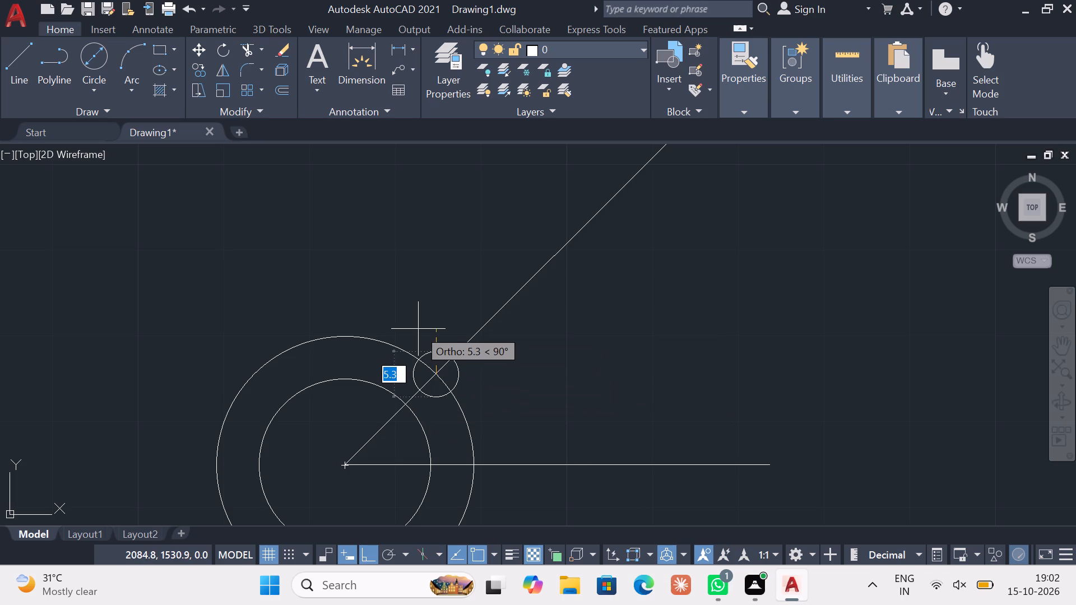
{"action": "key", "text": "7"}
{"action": "key", "text": "Return"}
{"action": "key", "text": "Escape"}
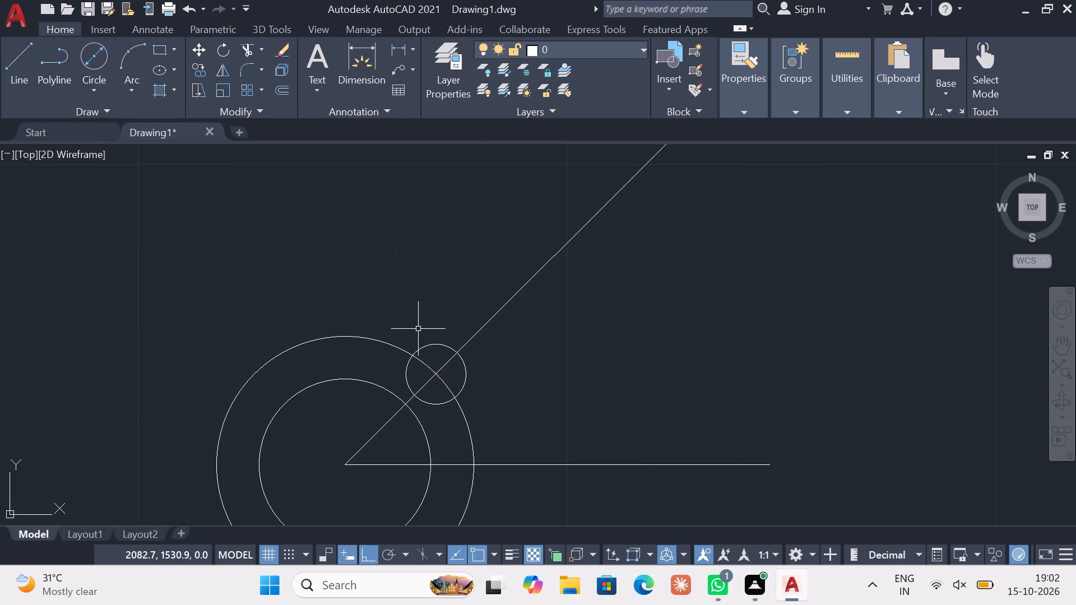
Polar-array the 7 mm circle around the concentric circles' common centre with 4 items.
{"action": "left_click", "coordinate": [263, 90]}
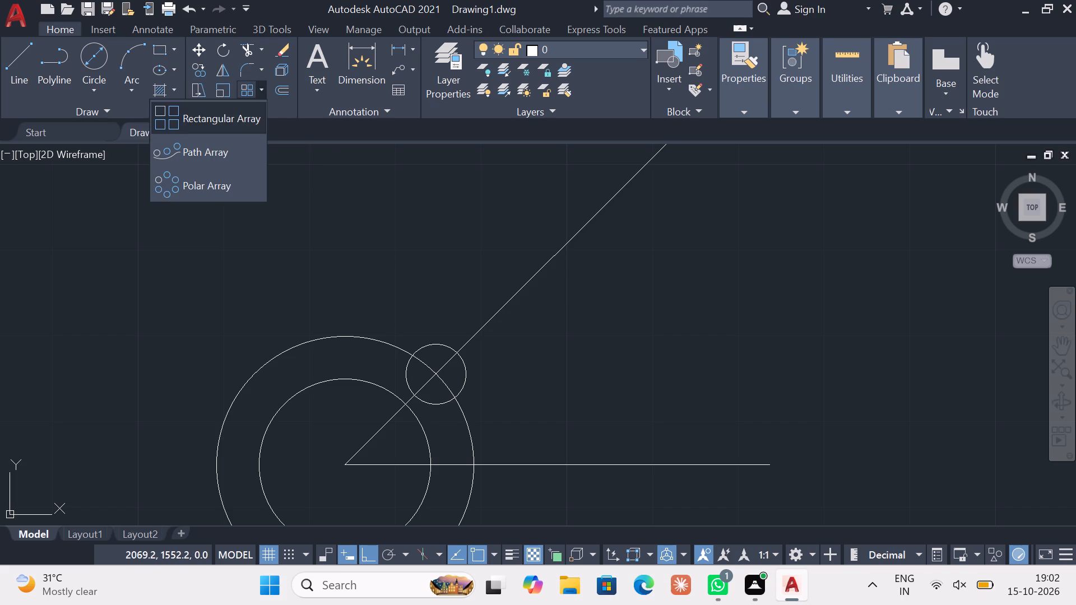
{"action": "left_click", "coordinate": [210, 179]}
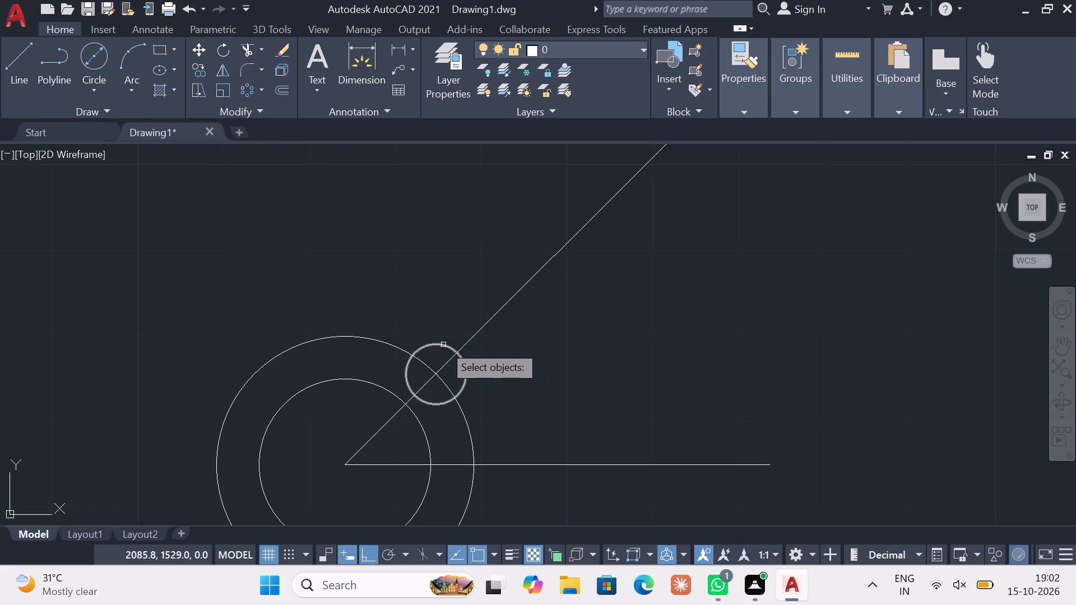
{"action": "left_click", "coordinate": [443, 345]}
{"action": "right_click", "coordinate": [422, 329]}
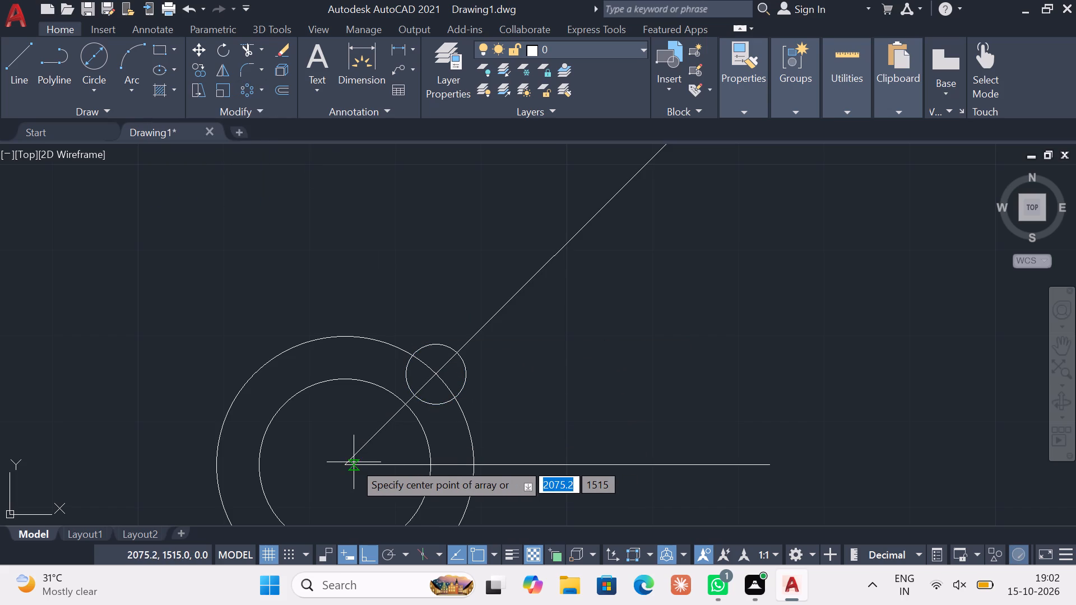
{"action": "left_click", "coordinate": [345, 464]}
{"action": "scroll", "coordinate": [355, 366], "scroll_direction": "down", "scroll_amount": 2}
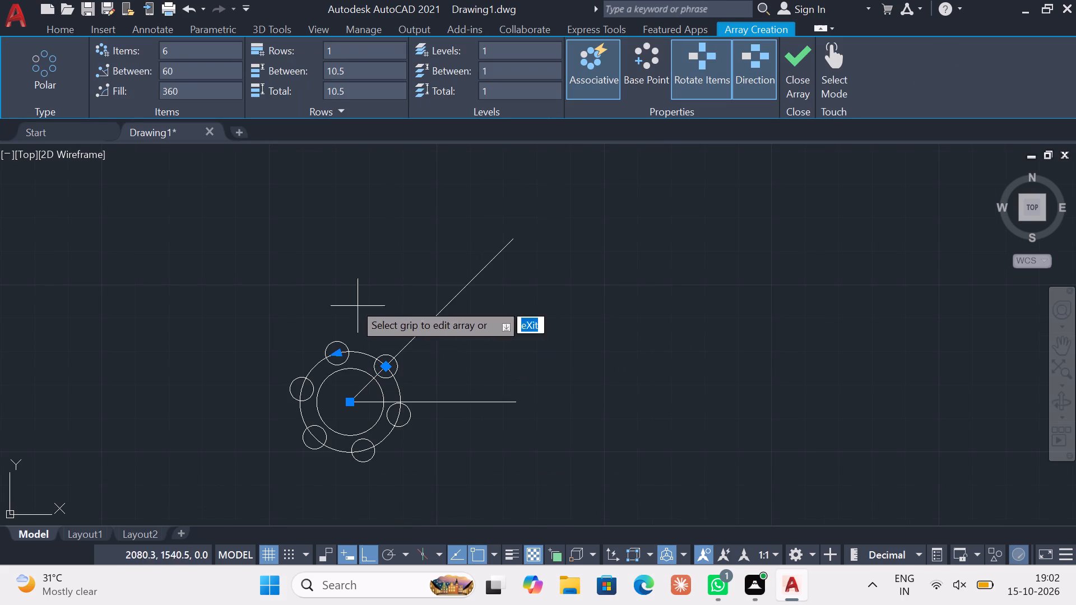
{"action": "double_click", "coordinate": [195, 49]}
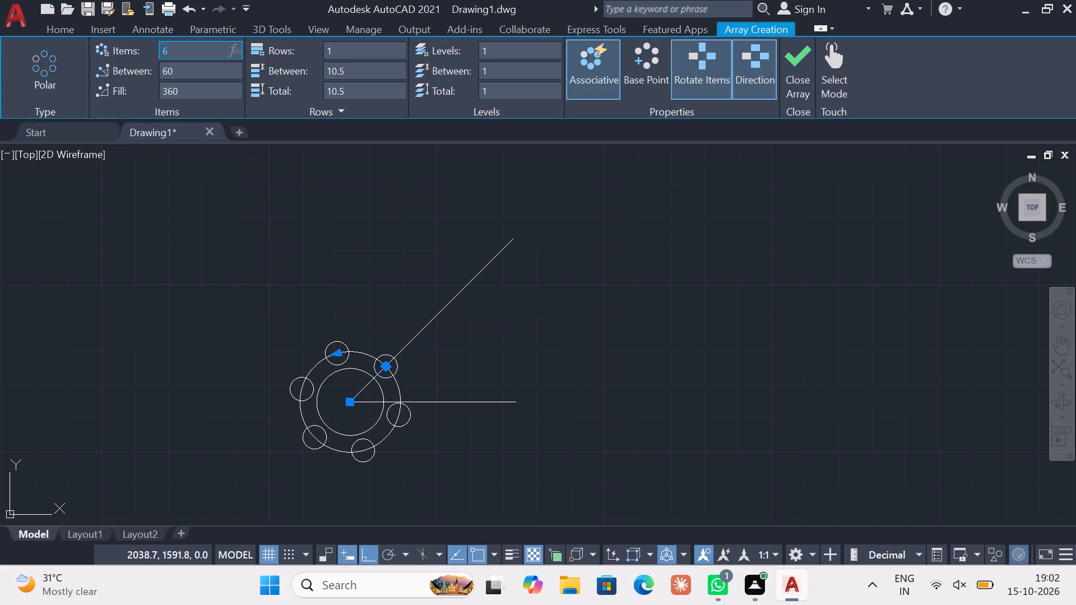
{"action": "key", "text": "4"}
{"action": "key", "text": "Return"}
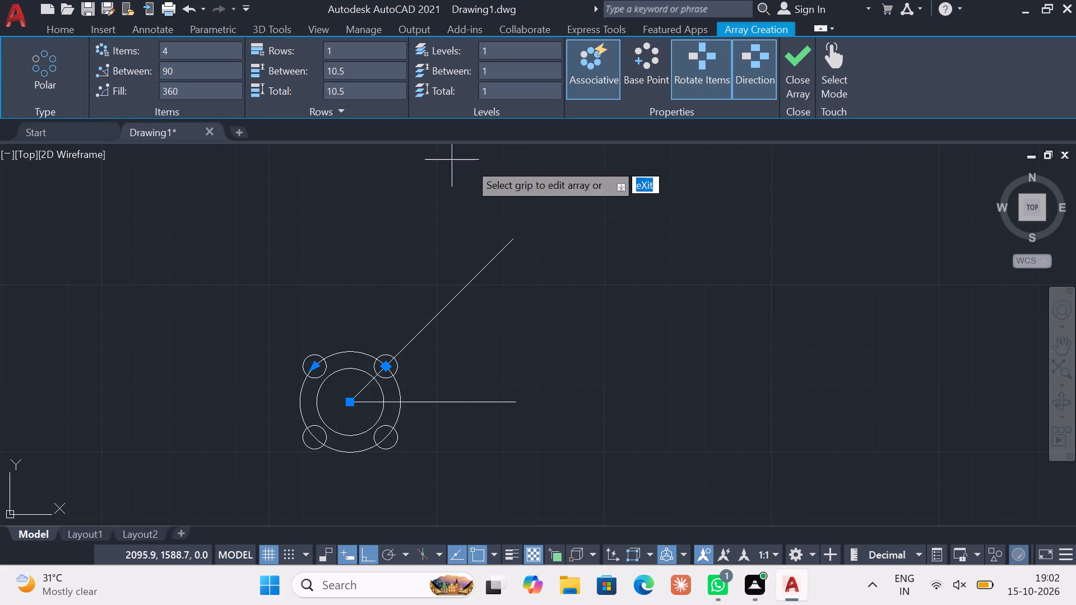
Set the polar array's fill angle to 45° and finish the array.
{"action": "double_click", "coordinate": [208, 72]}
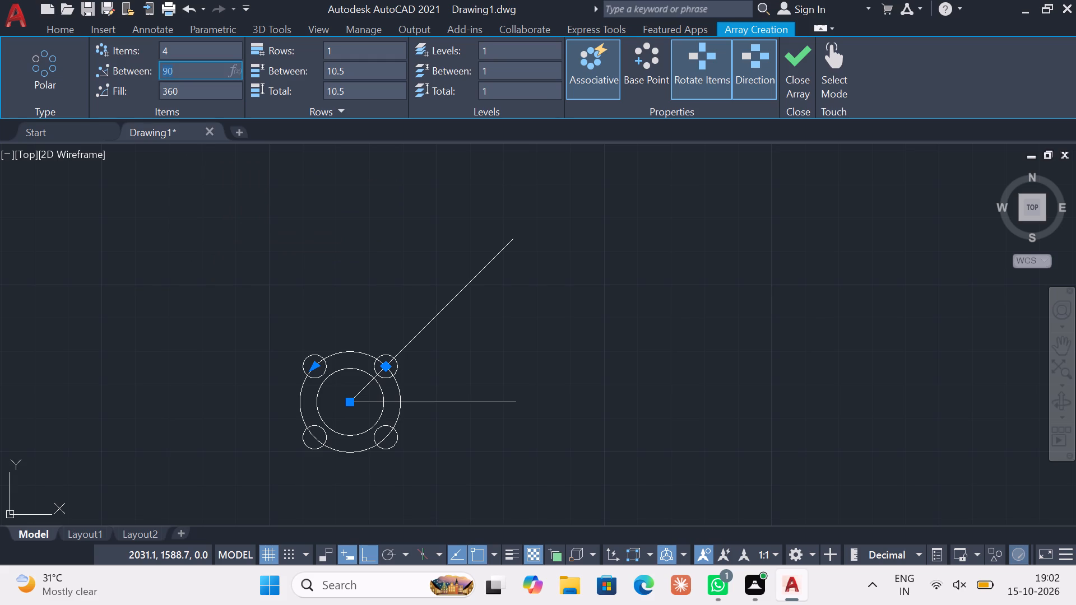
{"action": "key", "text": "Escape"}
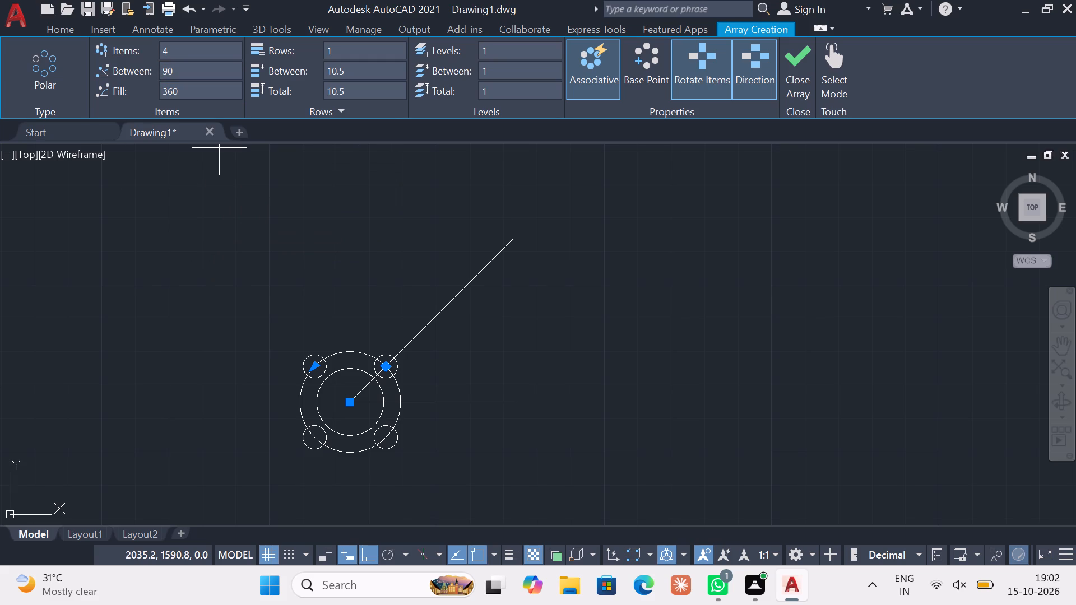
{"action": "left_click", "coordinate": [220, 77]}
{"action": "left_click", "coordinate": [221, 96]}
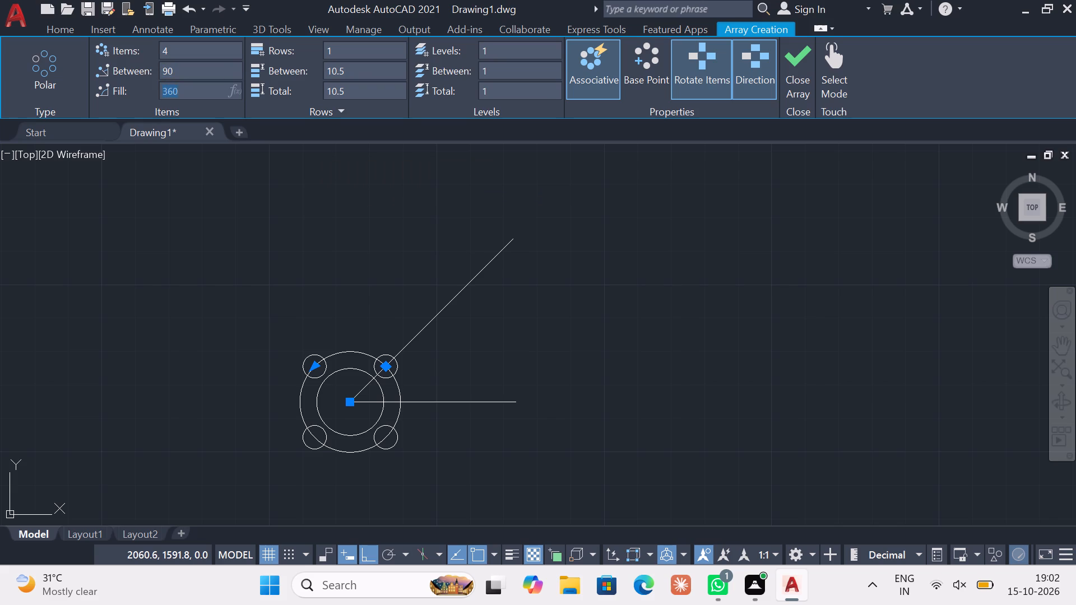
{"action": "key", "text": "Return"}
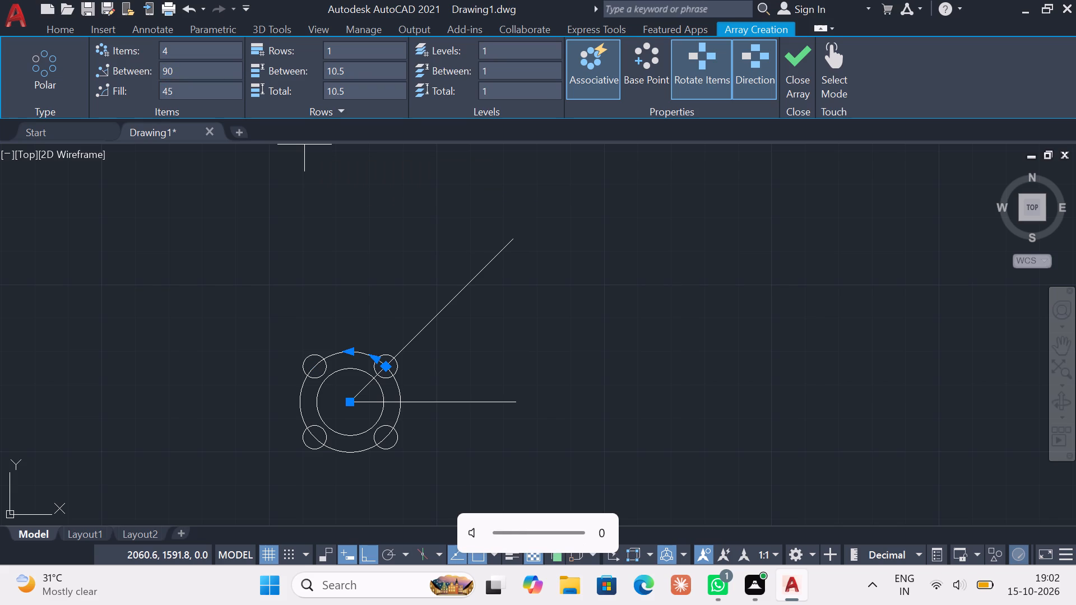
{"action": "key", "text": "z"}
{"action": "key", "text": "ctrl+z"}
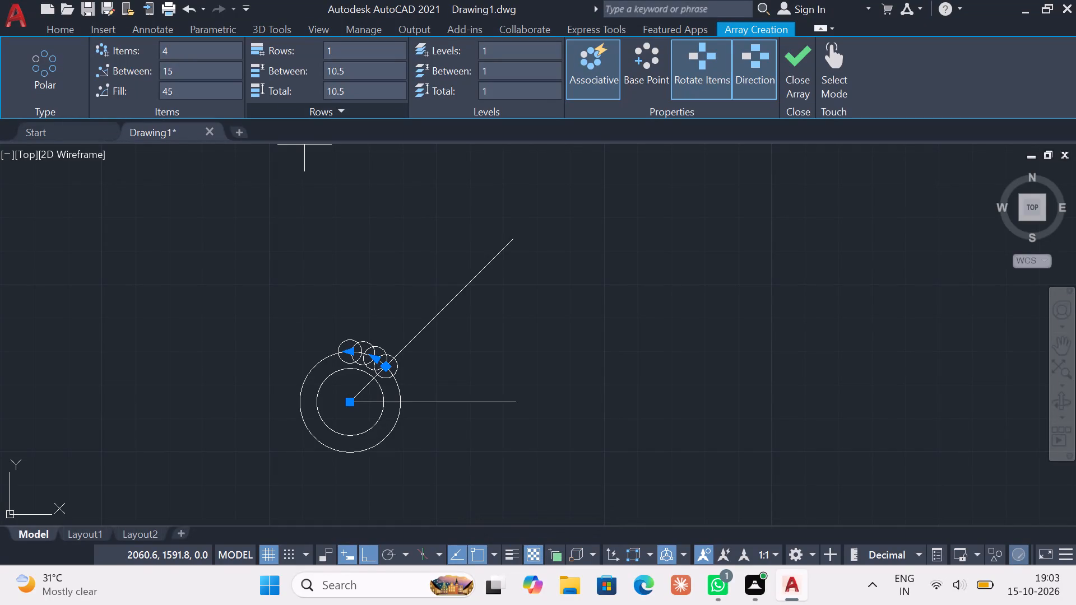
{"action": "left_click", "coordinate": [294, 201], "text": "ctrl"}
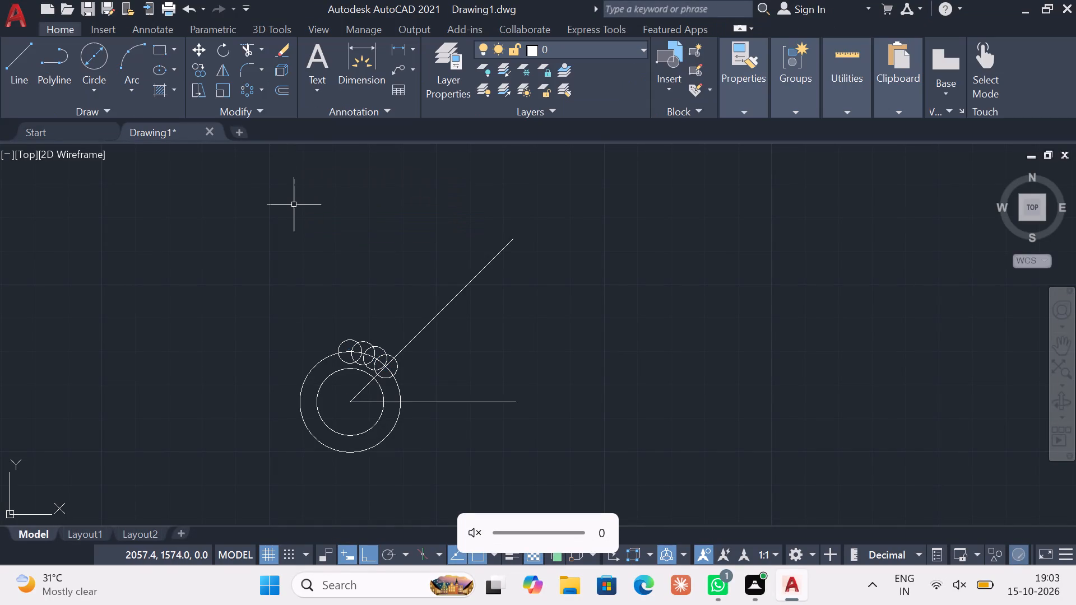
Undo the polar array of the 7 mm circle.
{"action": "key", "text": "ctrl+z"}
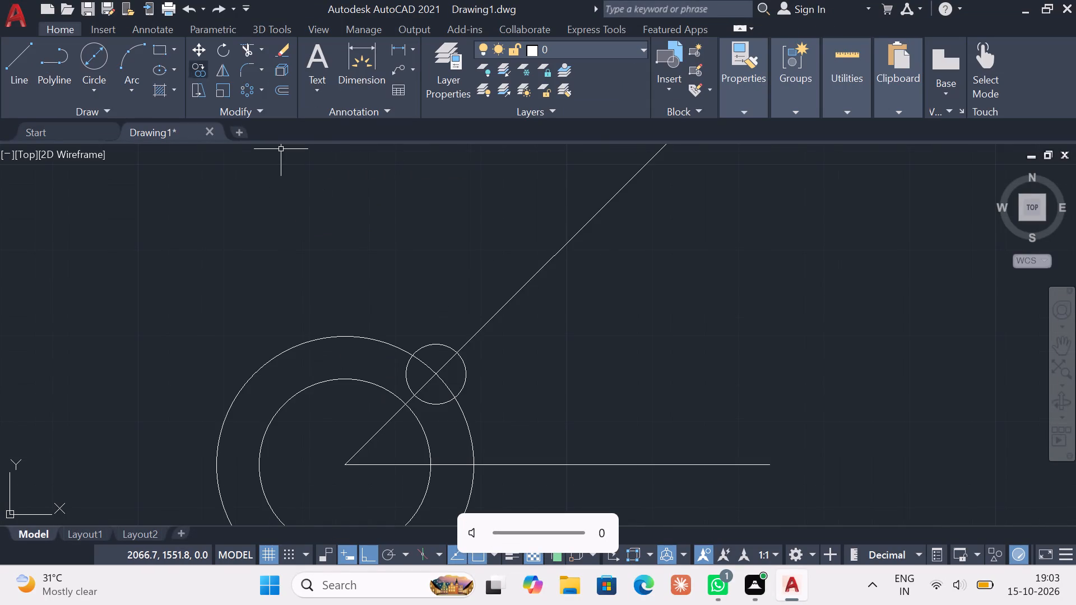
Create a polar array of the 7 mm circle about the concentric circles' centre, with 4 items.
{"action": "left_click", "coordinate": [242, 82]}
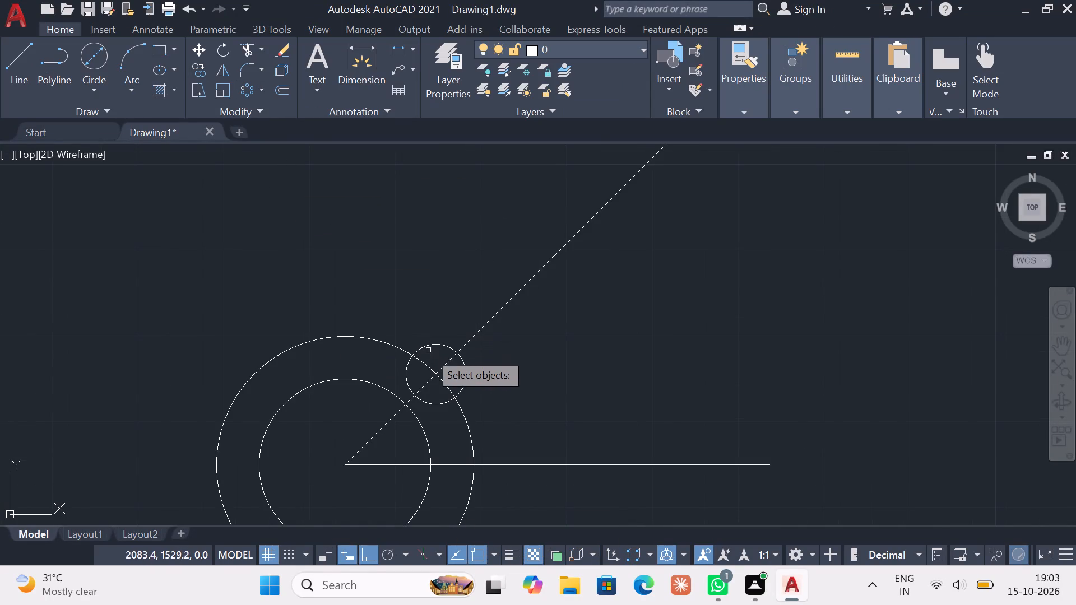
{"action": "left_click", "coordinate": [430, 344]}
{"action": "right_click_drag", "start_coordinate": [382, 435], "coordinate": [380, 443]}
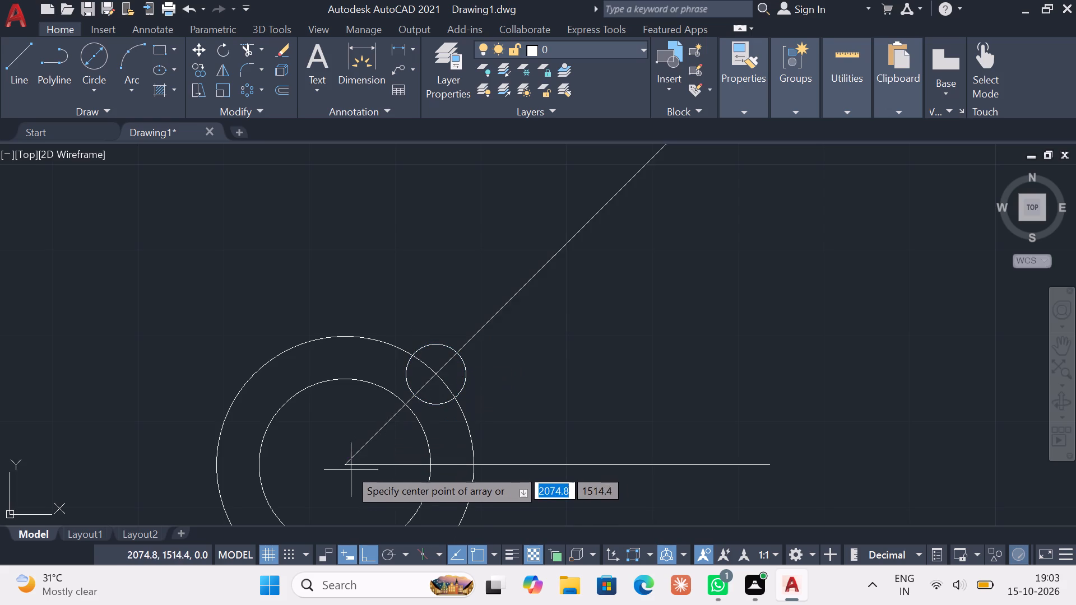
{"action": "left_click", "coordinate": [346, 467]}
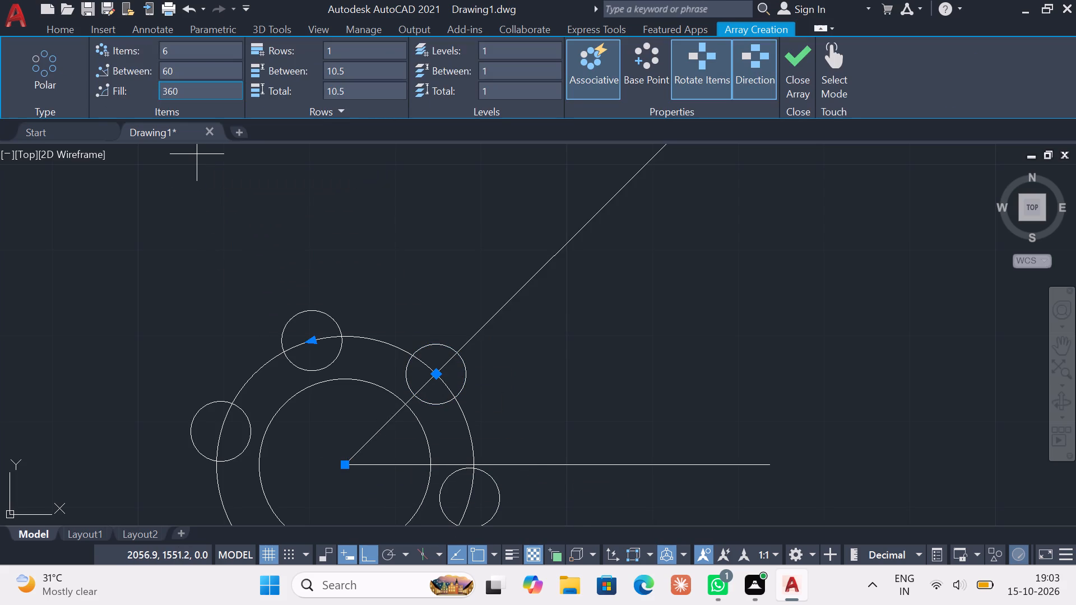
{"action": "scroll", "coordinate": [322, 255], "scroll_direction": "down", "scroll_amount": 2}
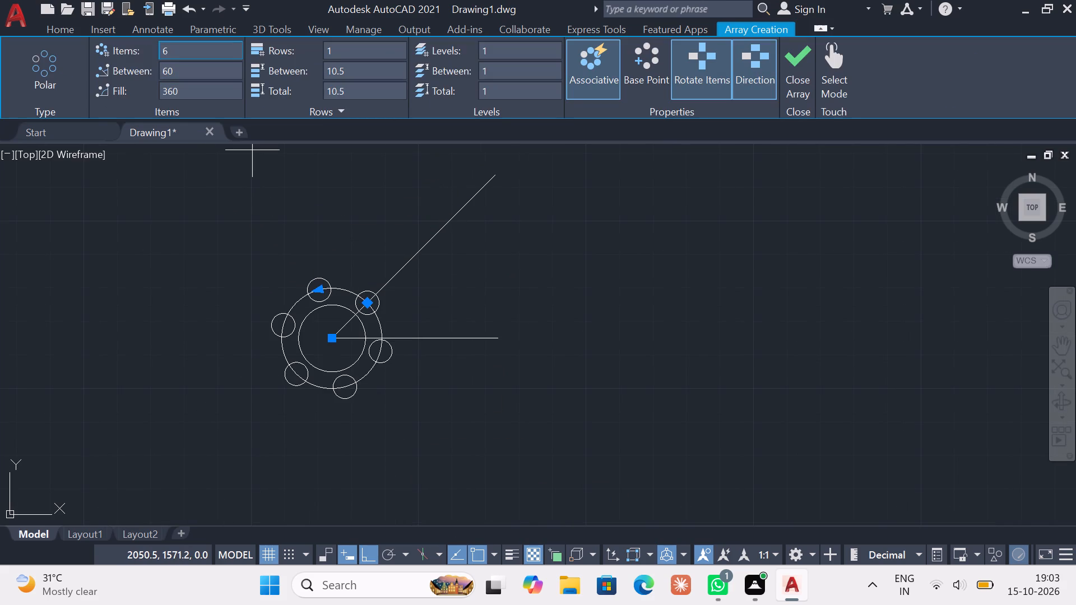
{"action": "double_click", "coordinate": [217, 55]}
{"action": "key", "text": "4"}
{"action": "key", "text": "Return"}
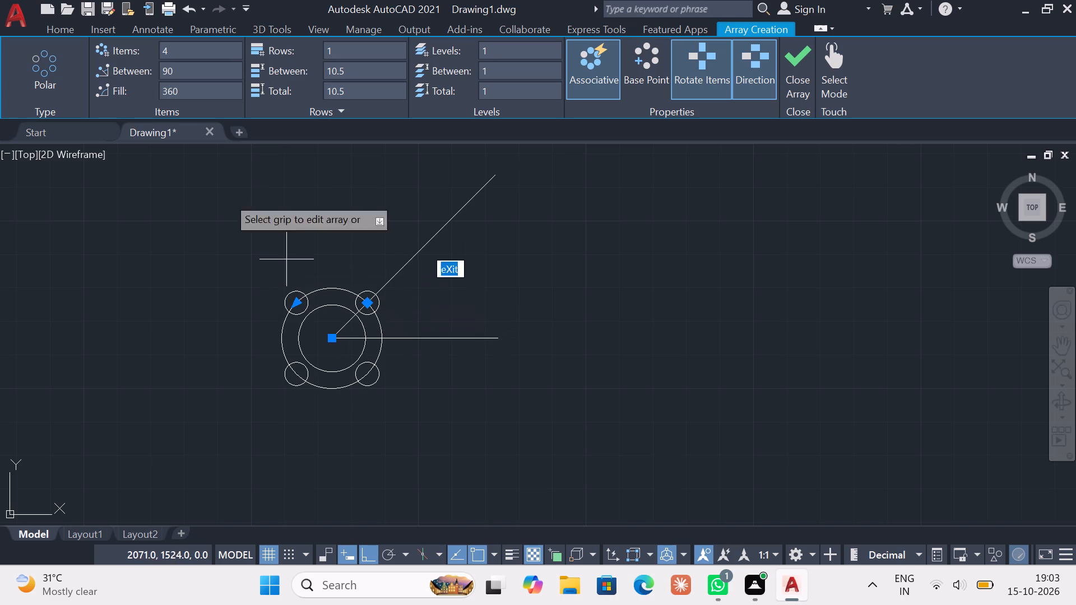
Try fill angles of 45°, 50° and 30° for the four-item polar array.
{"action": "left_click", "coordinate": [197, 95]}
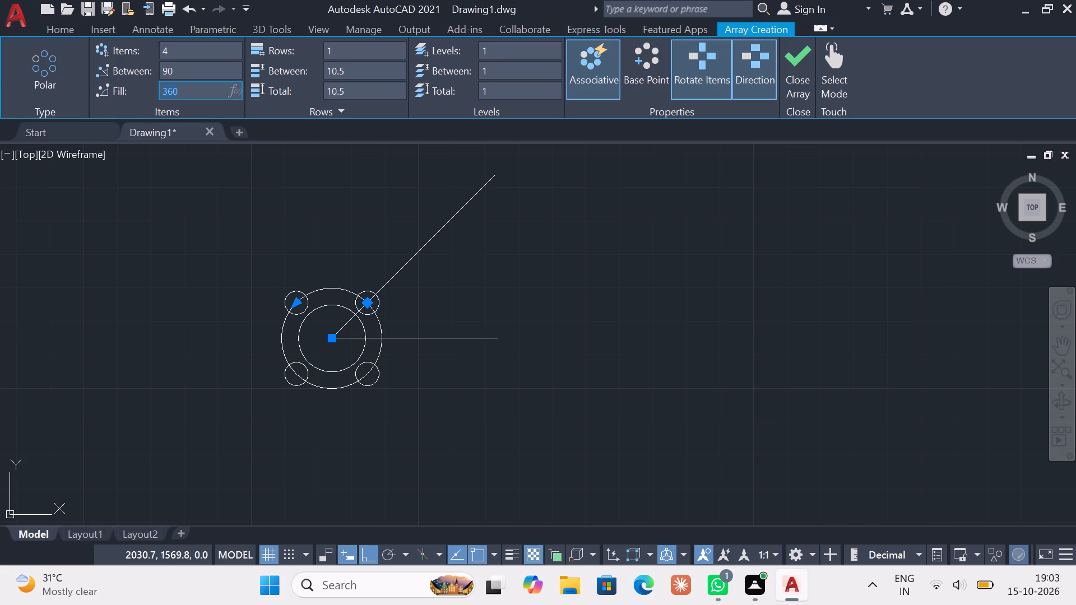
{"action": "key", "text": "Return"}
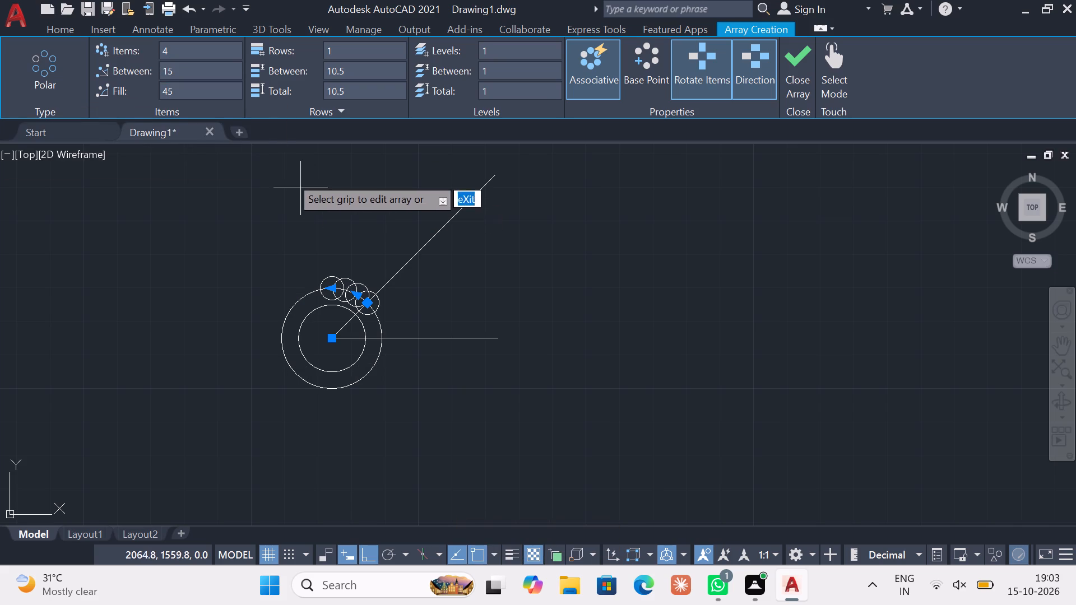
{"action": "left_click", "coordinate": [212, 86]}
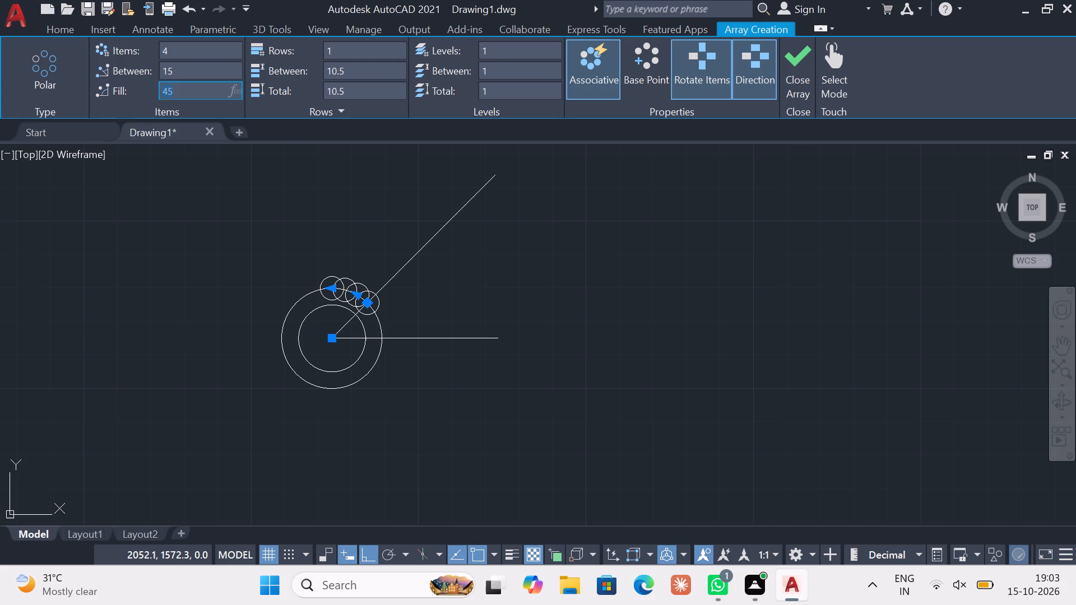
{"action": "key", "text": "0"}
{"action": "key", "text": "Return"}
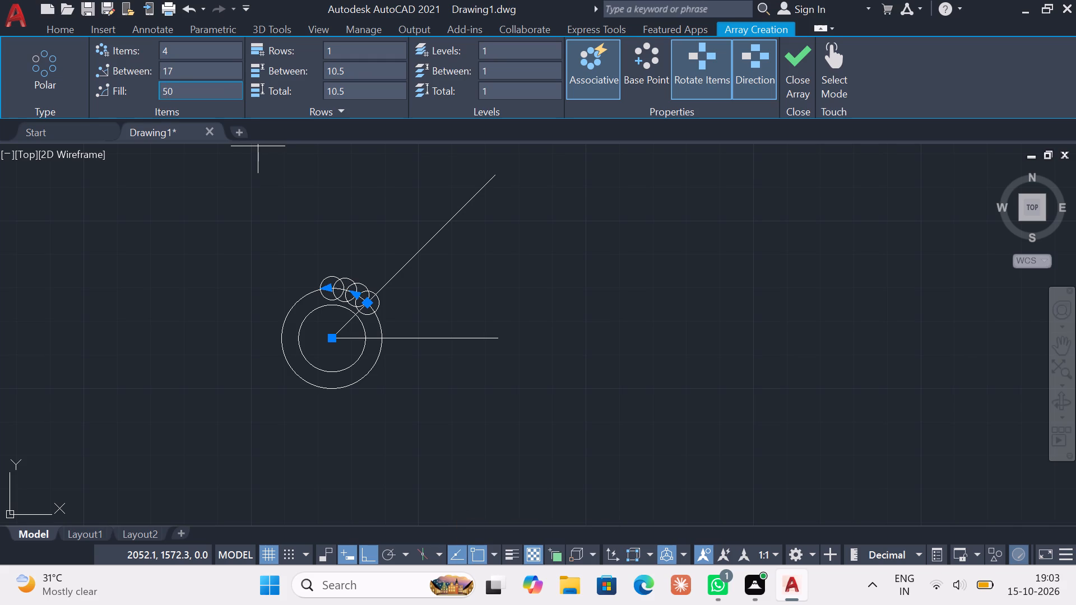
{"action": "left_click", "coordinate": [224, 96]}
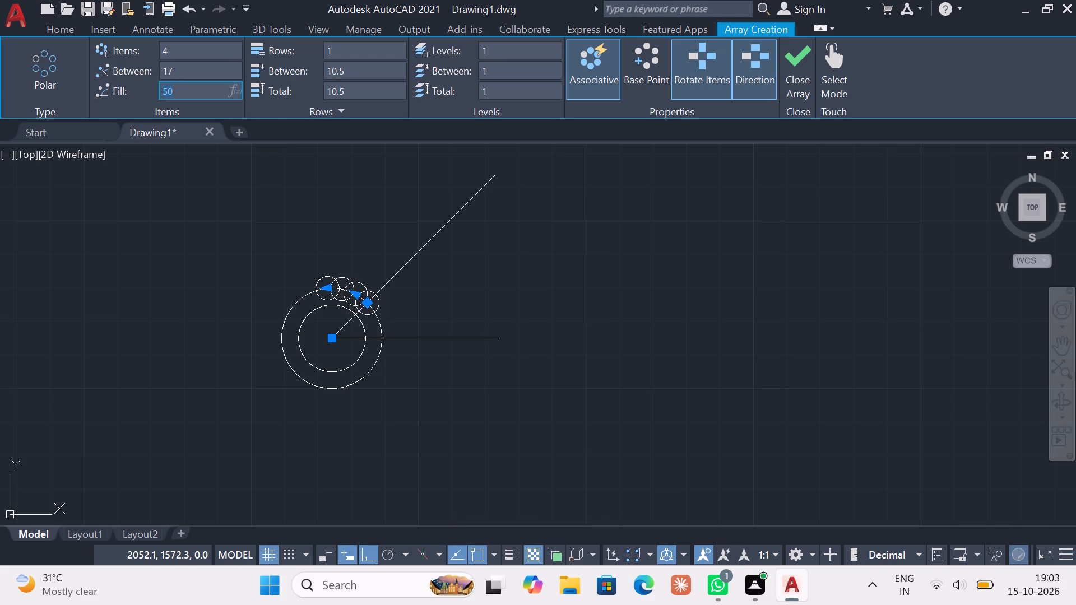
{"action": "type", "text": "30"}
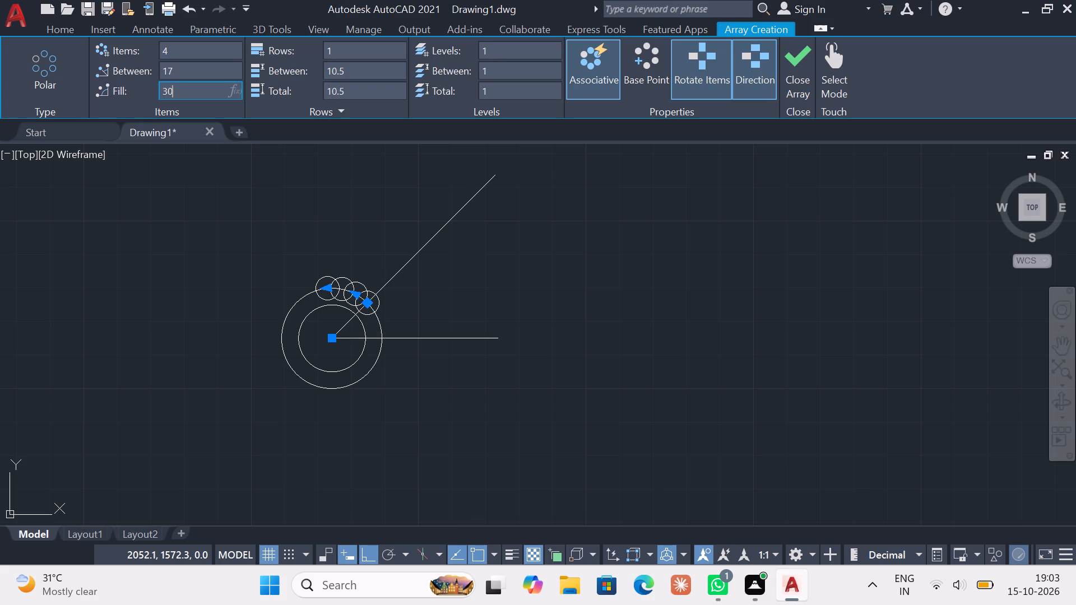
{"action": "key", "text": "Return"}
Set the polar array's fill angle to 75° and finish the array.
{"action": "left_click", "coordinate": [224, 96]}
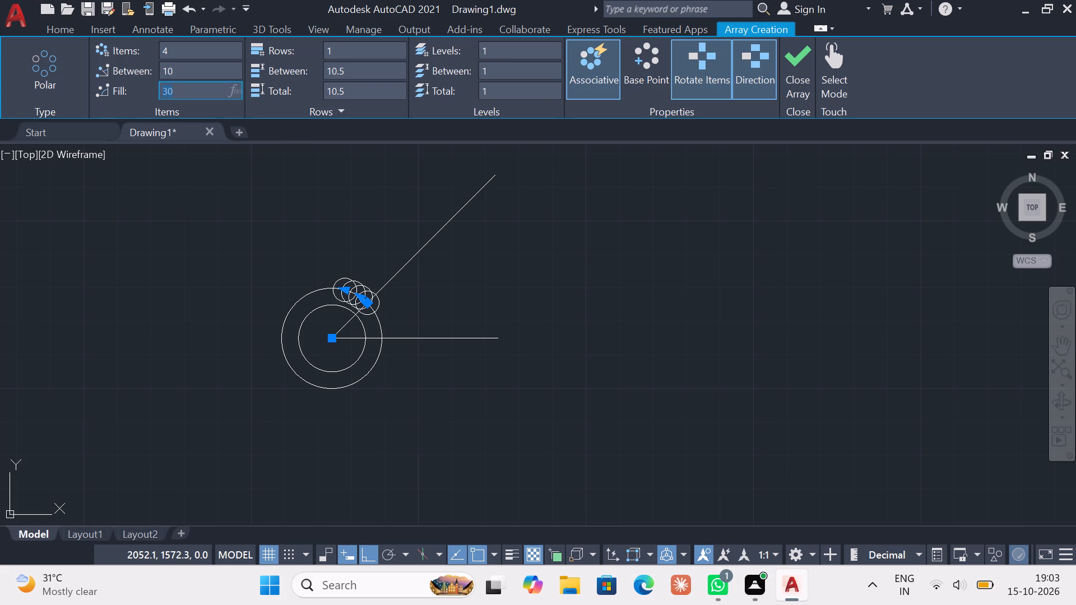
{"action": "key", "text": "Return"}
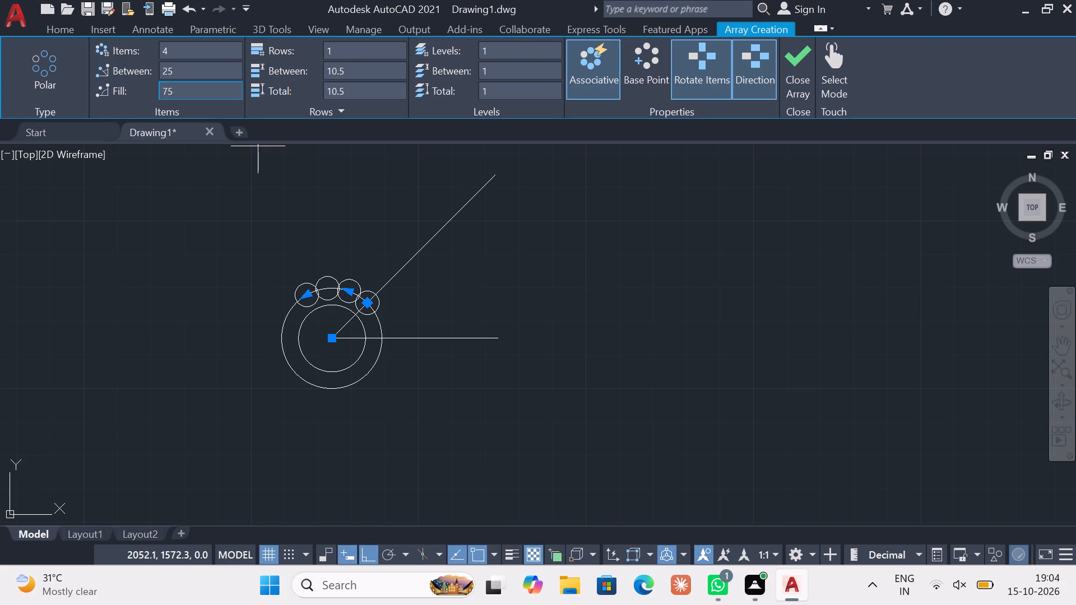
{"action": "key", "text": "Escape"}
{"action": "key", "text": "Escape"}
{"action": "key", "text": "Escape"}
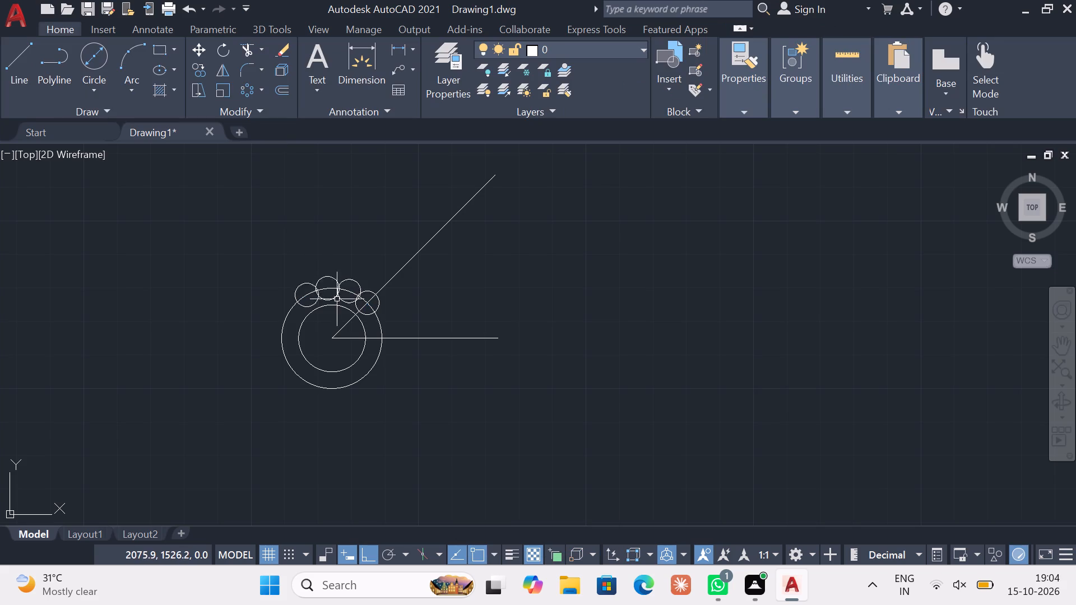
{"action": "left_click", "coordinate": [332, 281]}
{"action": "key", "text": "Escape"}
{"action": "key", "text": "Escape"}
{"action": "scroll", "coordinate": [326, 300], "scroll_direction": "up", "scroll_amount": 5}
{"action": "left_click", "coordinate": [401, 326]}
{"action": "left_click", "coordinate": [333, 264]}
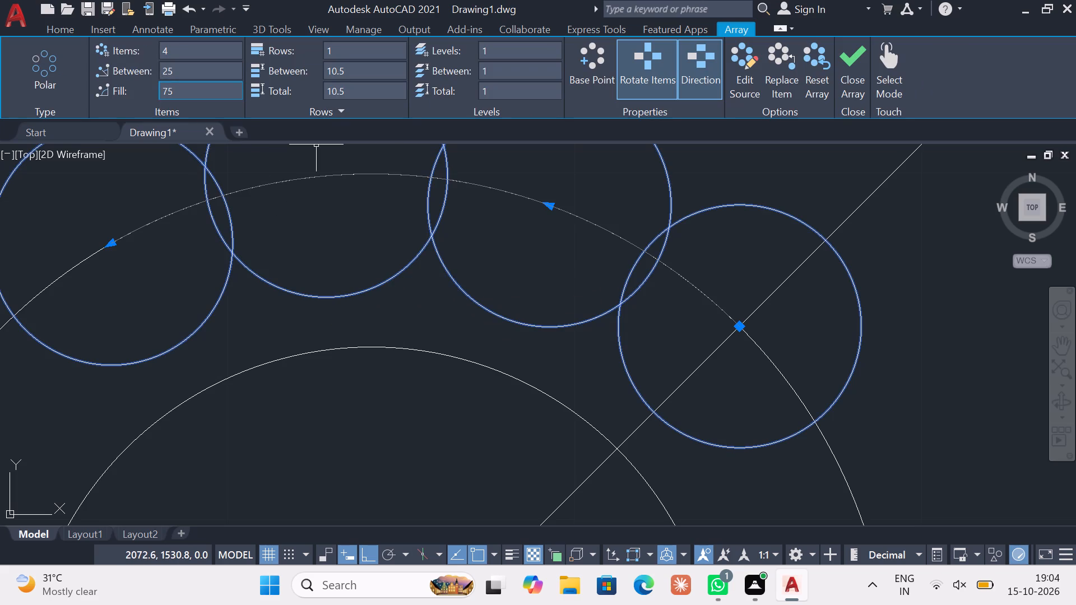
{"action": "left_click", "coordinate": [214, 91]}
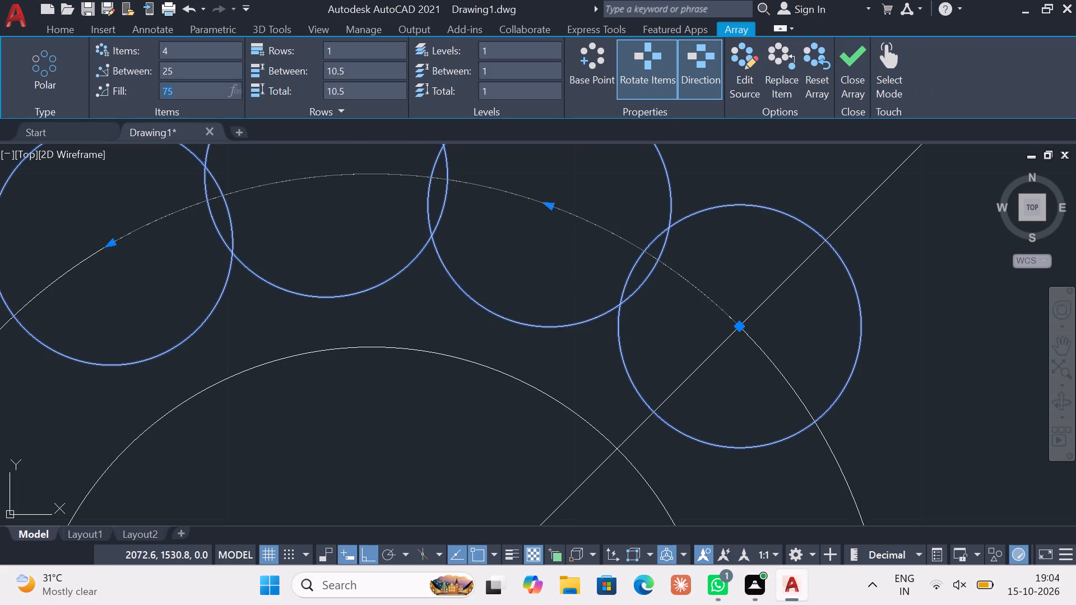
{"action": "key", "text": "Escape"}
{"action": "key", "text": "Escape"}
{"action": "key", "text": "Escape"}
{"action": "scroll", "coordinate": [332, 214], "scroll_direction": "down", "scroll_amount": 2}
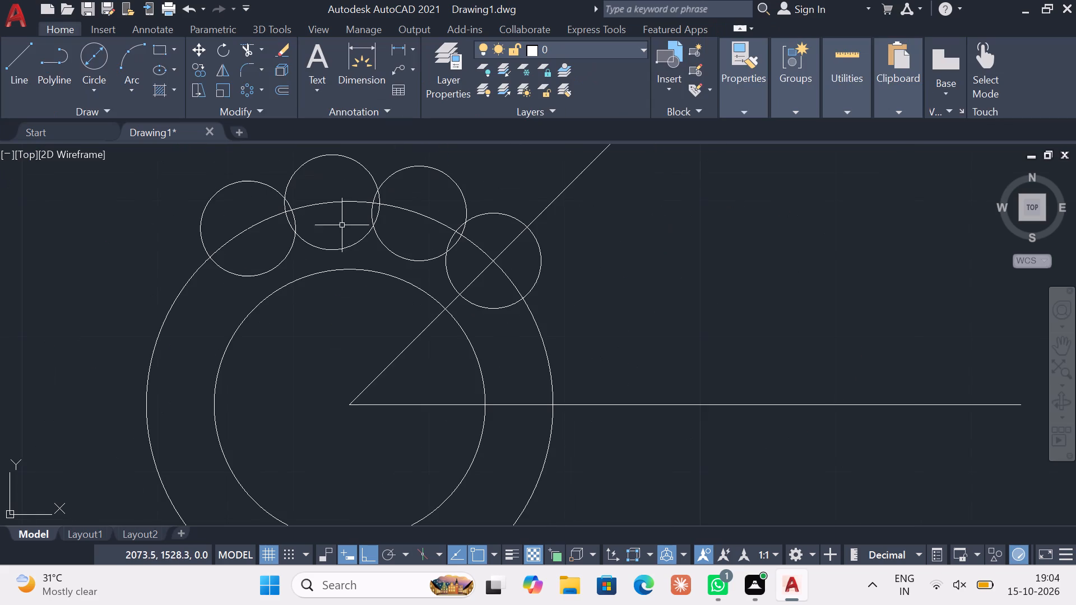
Delete the polar array of small circles on the 30 mm circle.
{"action": "left_click", "coordinate": [384, 242]}
{"action": "key", "text": "Escape"}
{"action": "left_click", "coordinate": [373, 252]}
{"action": "left_click", "coordinate": [347, 234]}
{"action": "key", "text": "Delete"}
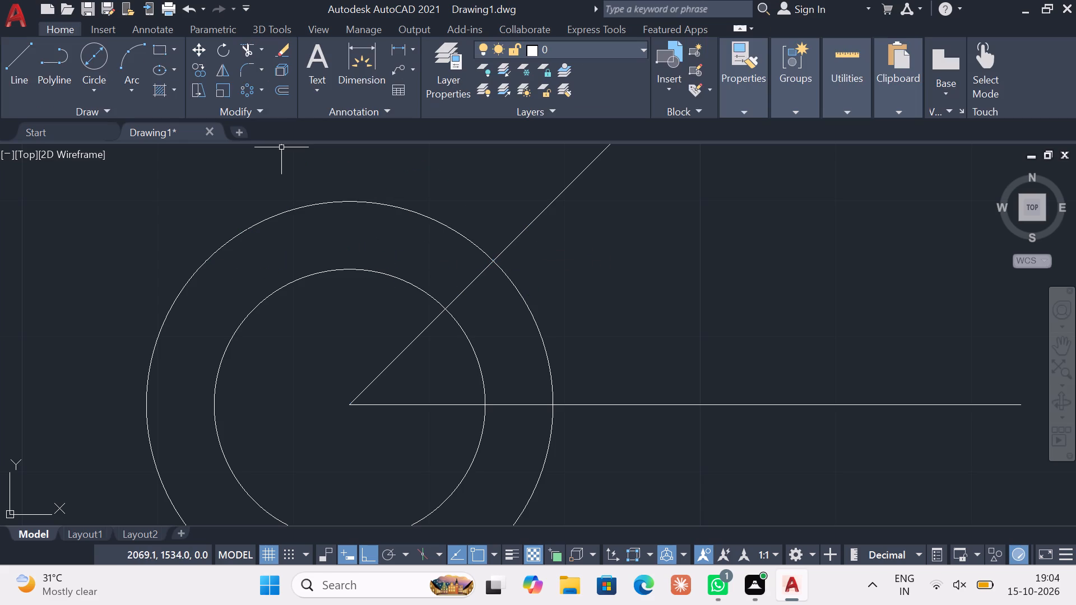
Draw a 7 mm diameter circle centred where the diagonal line crosses the 30 mm circle.
{"action": "left_click", "coordinate": [93, 56]}
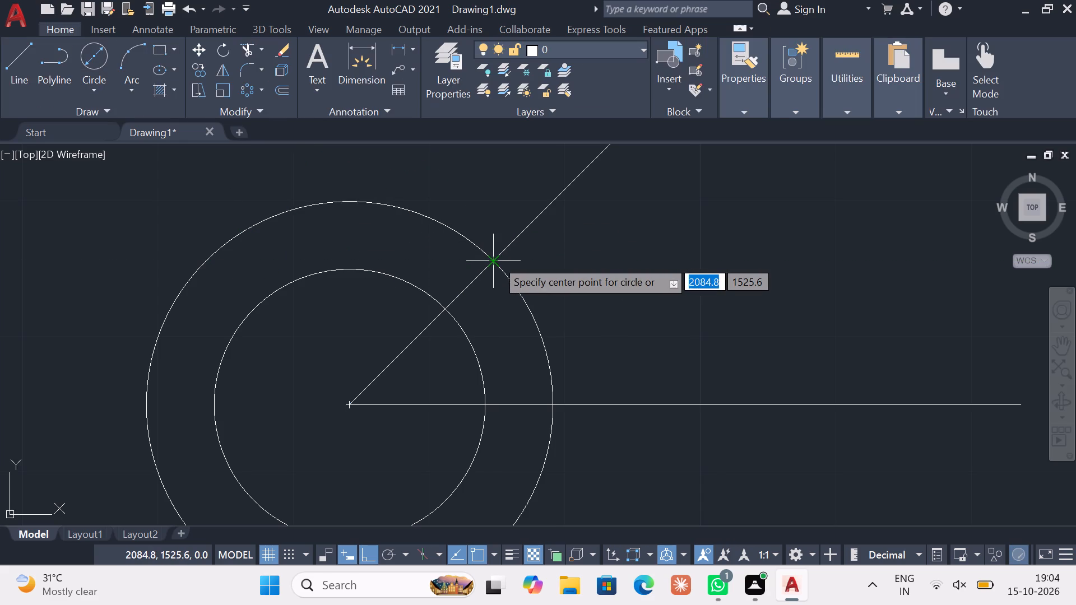
{"action": "left_click", "coordinate": [496, 259]}
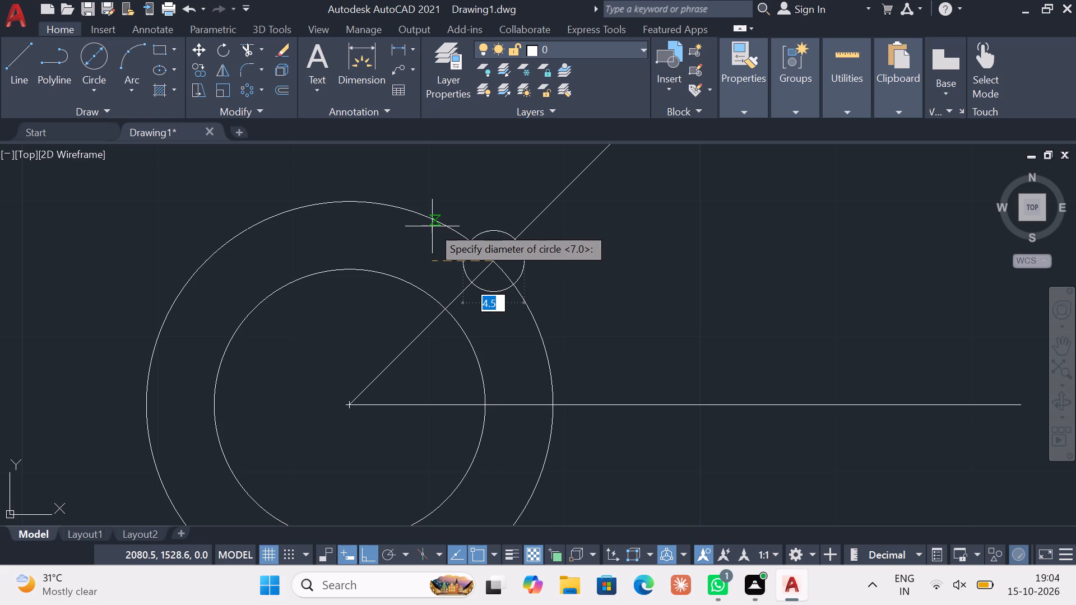
{"action": "key", "text": "7"}
{"action": "key", "text": "Return"}
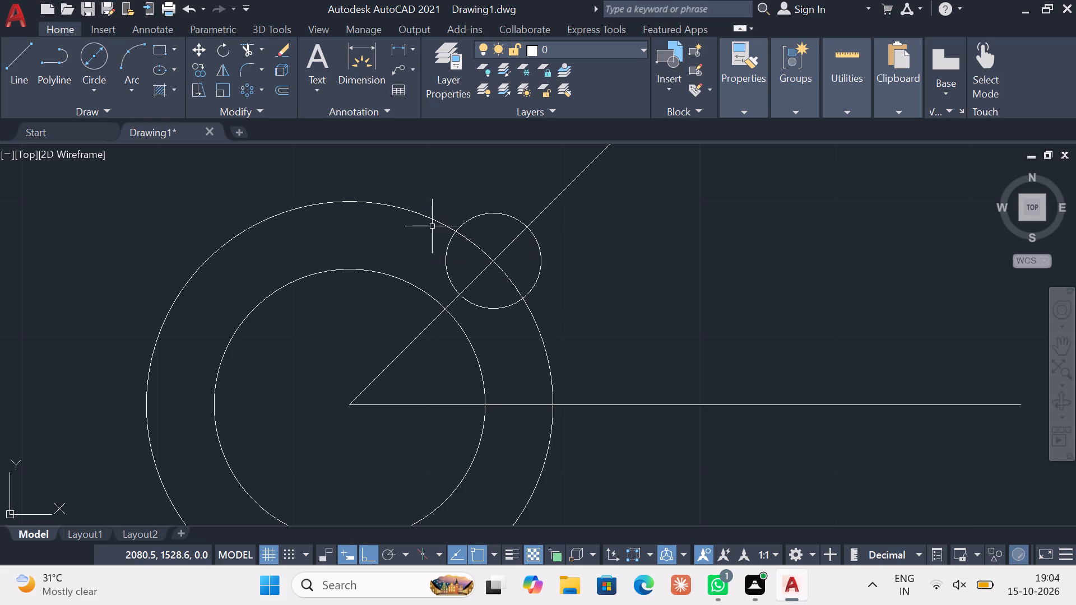
{"action": "key", "text": "Escape"}
{"action": "key", "text": "Escape"}
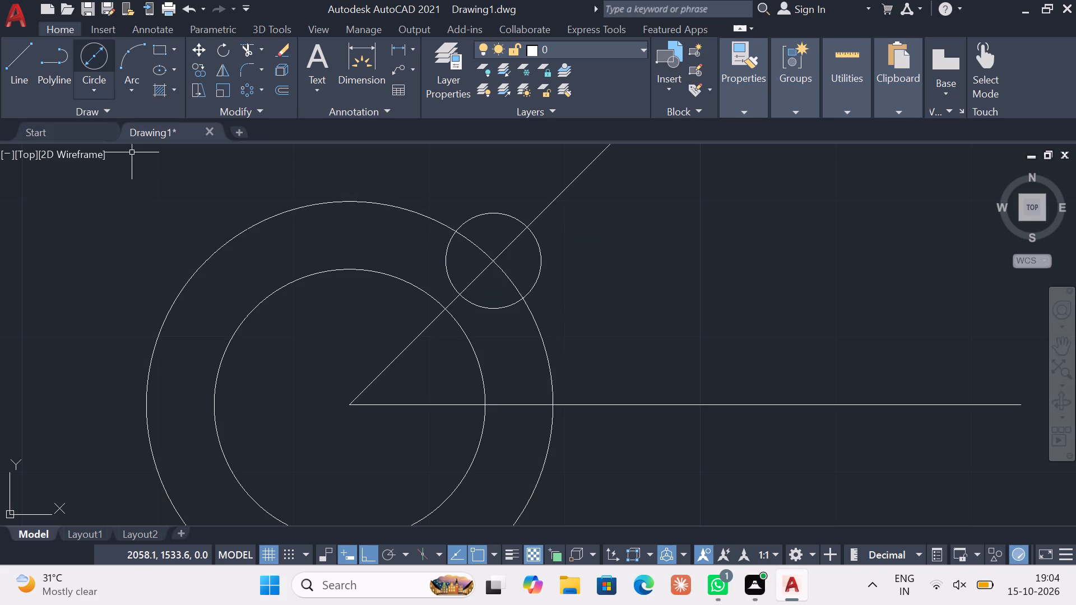
Copy the 7 mm circle from its bottom quadrant to where the horizontal line meets the 30 mm circle.
{"action": "left_click", "coordinate": [492, 213]}
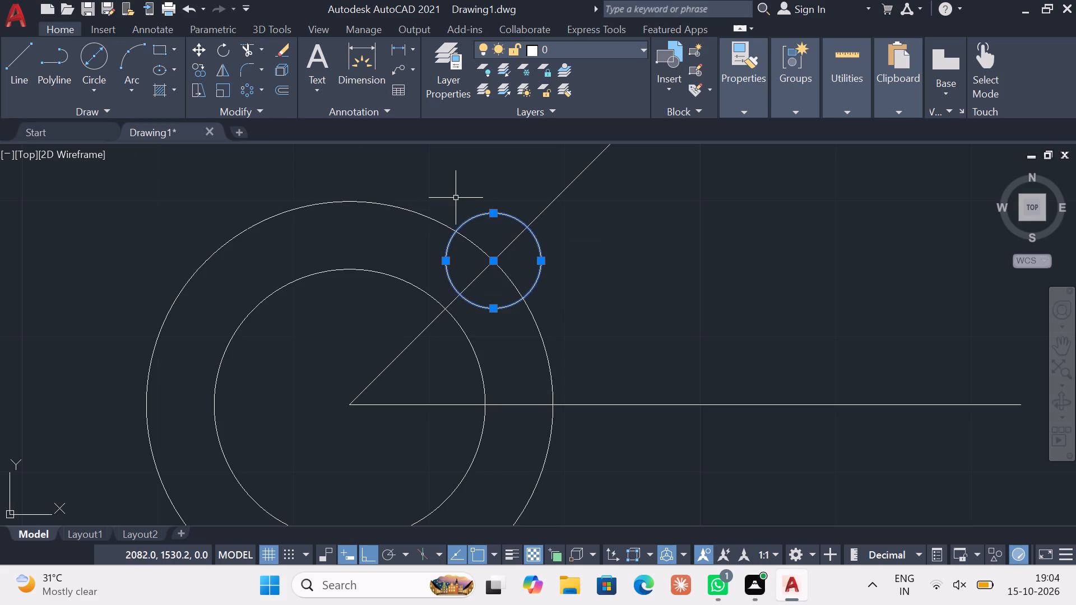
{"action": "left_click", "coordinate": [199, 68]}
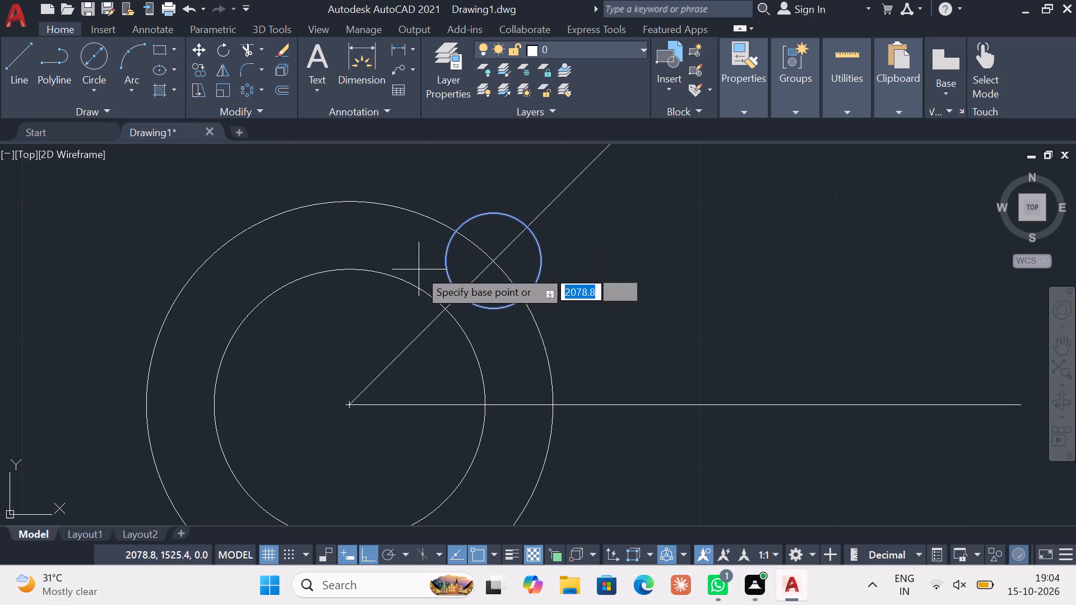
{"action": "left_click", "coordinate": [490, 314]}
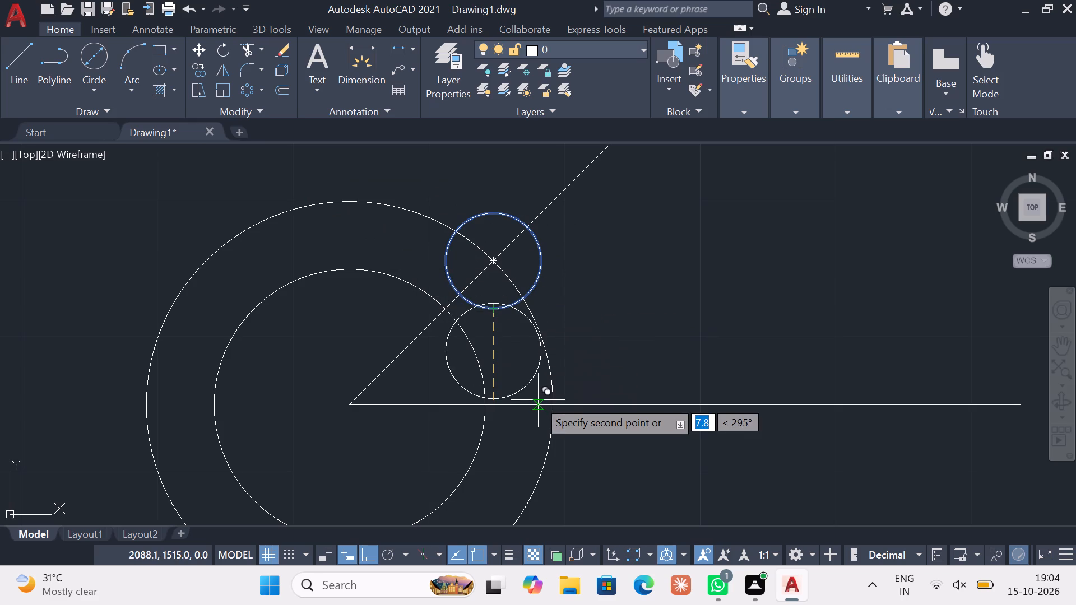
{"action": "left_click", "coordinate": [554, 407]}
{"action": "key", "text": "Escape"}
{"action": "key", "text": "Escape"}
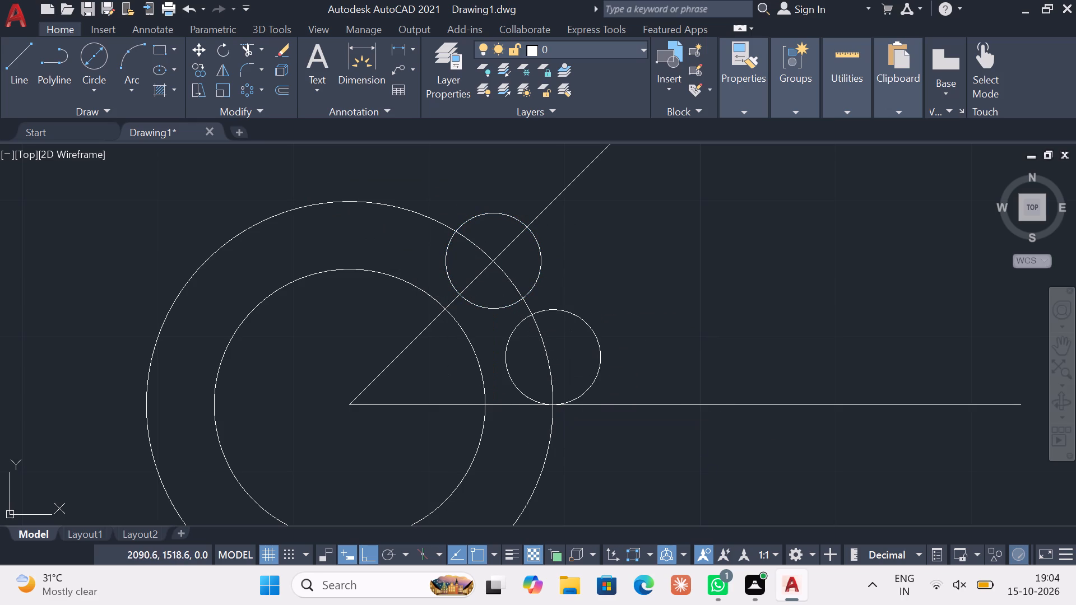
{"action": "key", "text": "Escape"}
{"action": "key", "text": "Escape"}
{"action": "key", "text": "Escape"}
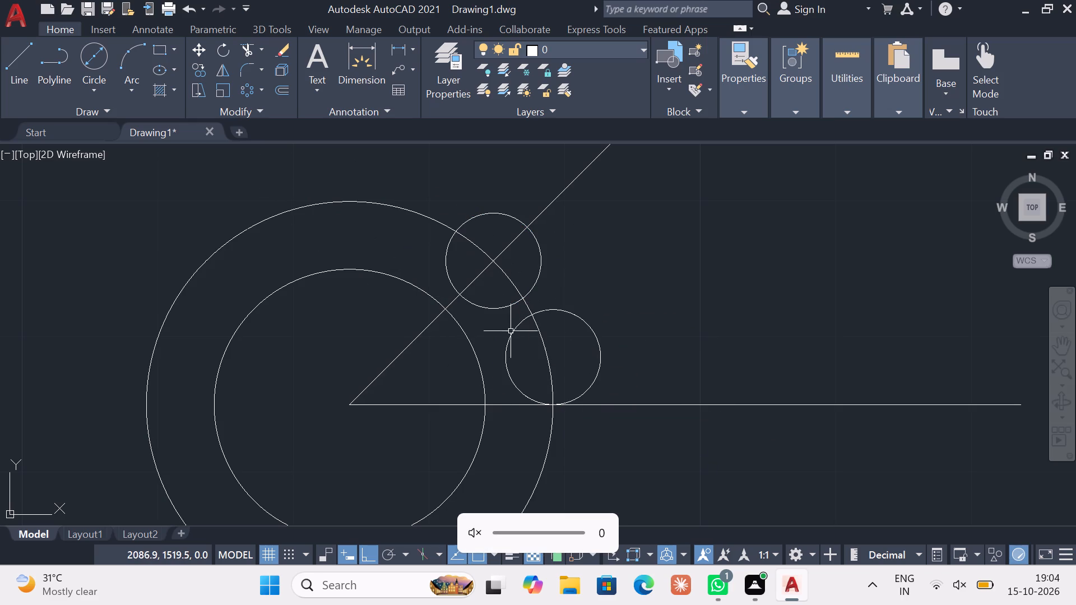
With ortho mode off, copy the circle resting on the horizontal line about 10.7 mm at 259° from its bottom quadrant.
{"action": "left_click", "coordinate": [529, 357]}
{"action": "left_click", "coordinate": [490, 330]}
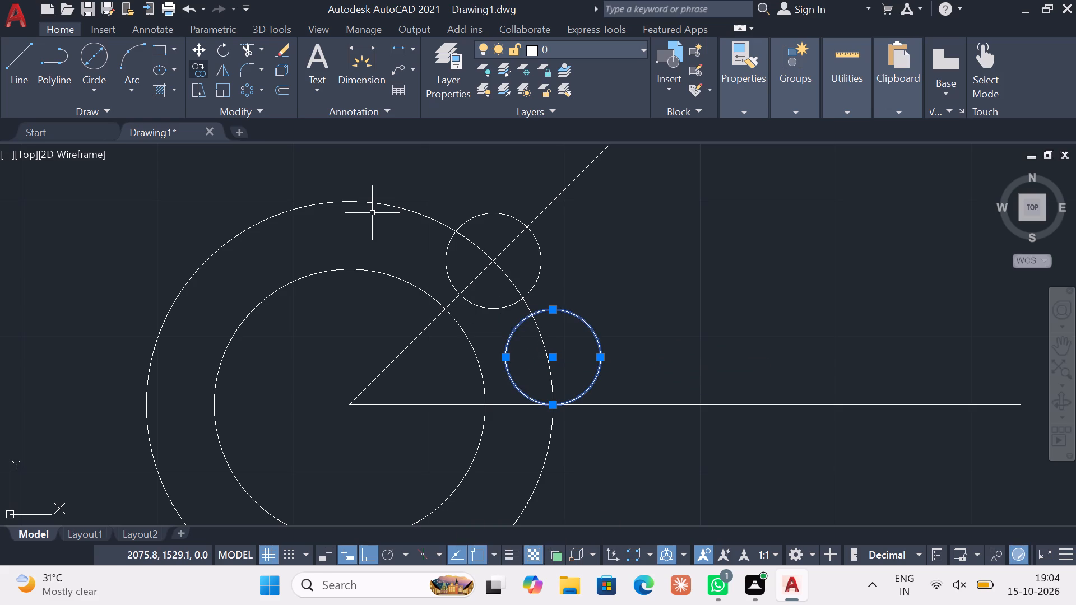
{"action": "left_click", "coordinate": [197, 66]}
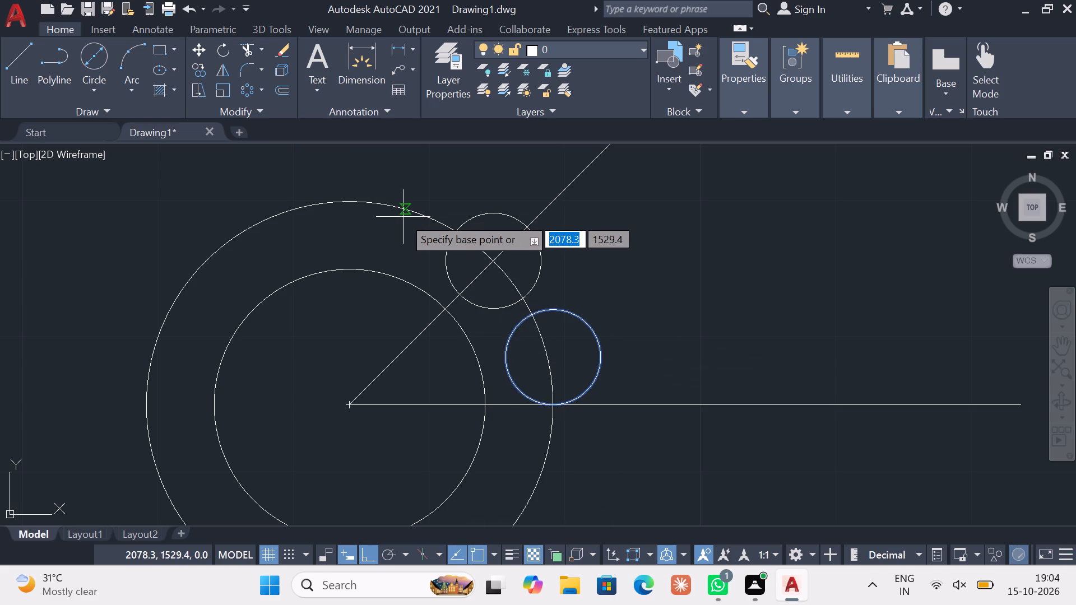
{"action": "scroll", "coordinate": [442, 258], "scroll_direction": "down", "scroll_amount": 1}
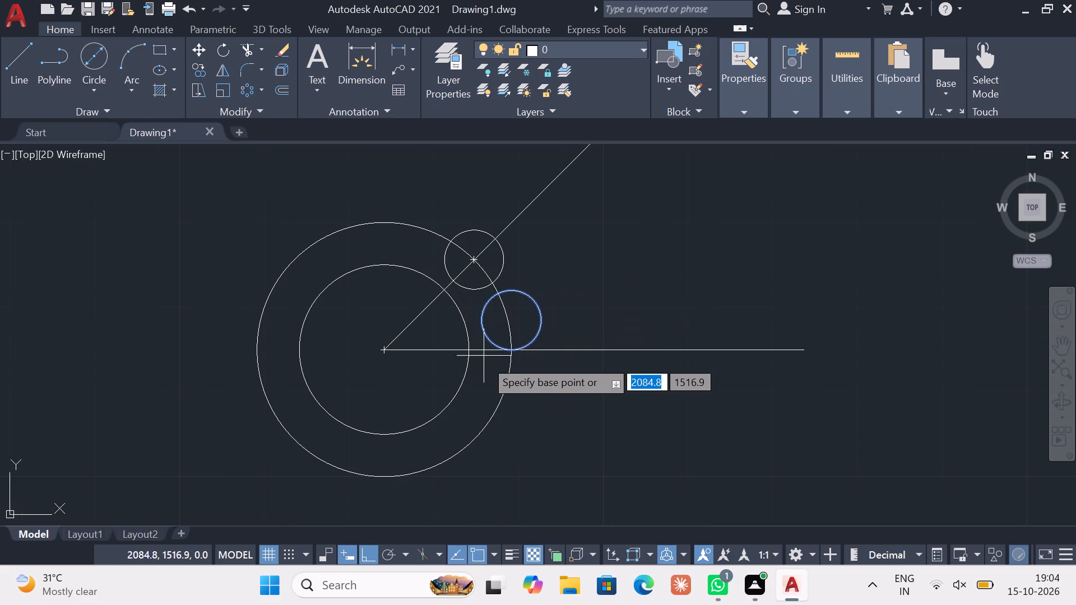
{"action": "left_click", "coordinate": [508, 352]}
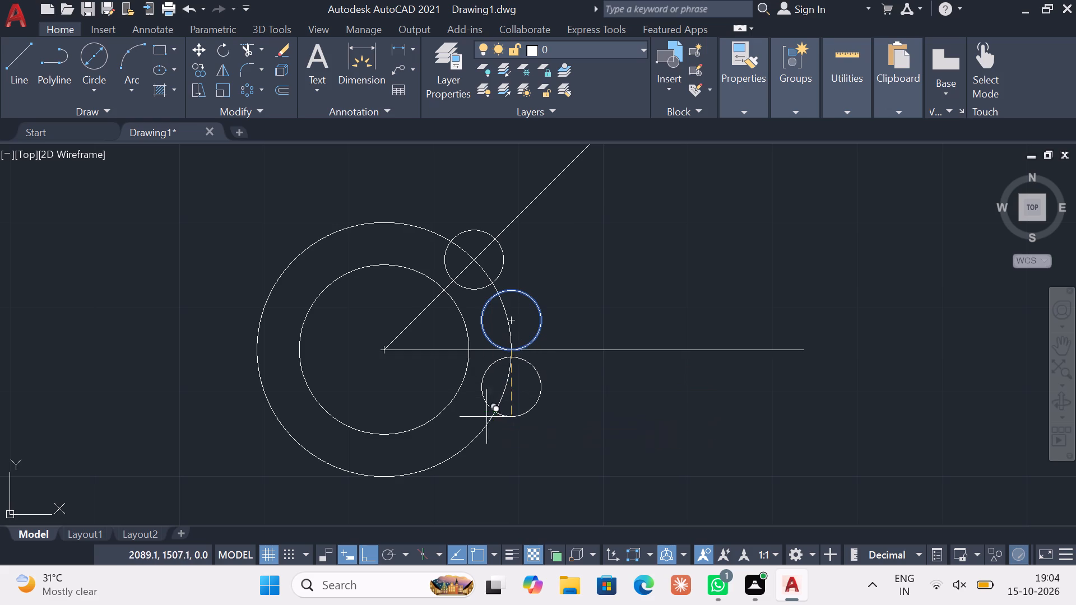
{"action": "left_click", "coordinate": [370, 553]}
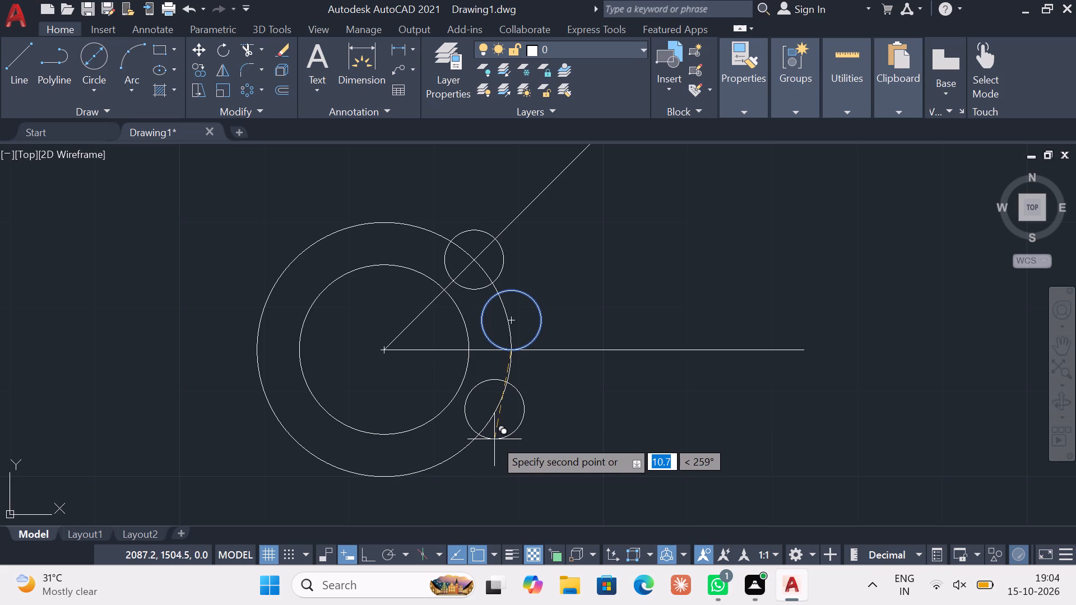
{"action": "left_click", "coordinate": [494, 439]}
{"action": "key", "text": "Escape"}
{"action": "key", "text": "Escape"}
{"action": "key", "text": "Escape"}
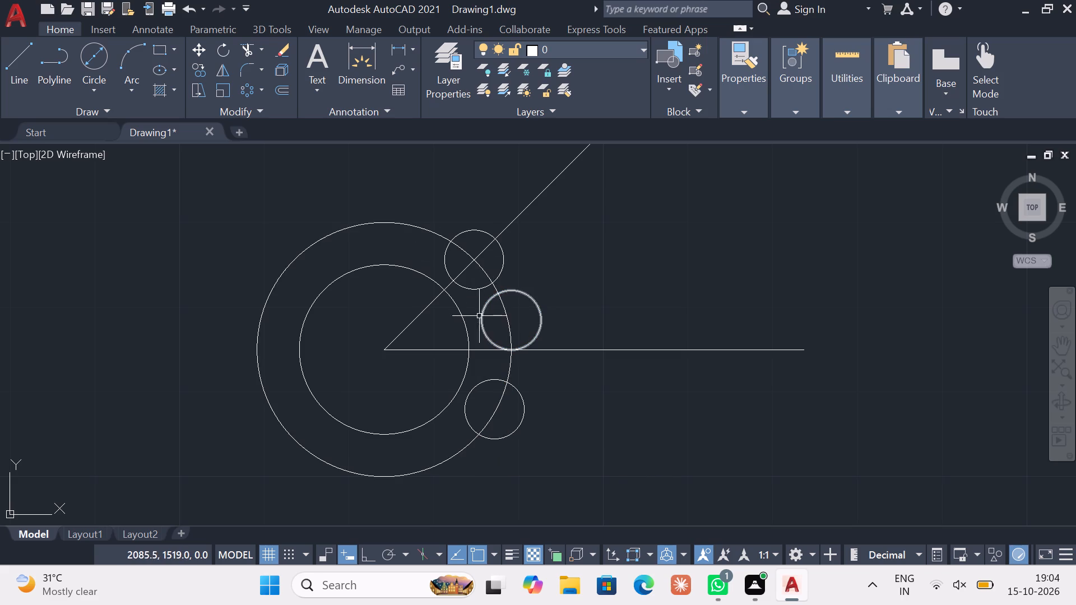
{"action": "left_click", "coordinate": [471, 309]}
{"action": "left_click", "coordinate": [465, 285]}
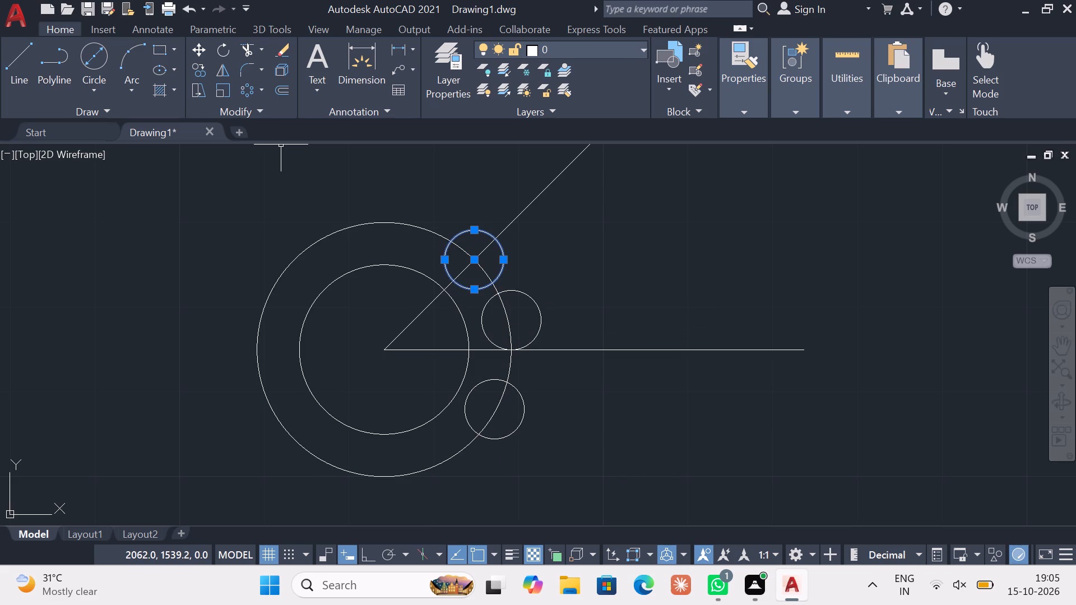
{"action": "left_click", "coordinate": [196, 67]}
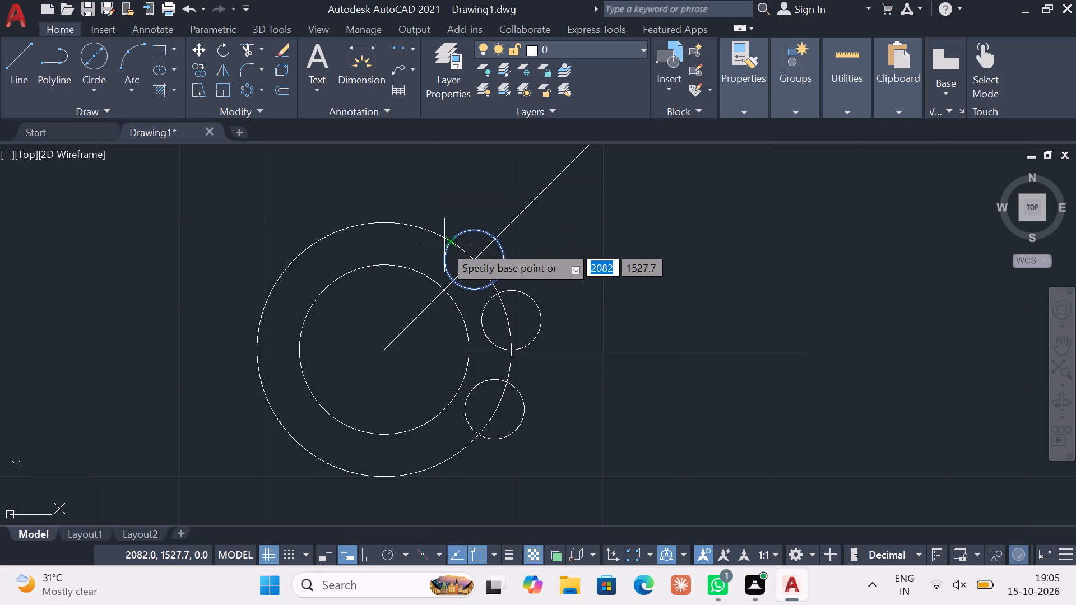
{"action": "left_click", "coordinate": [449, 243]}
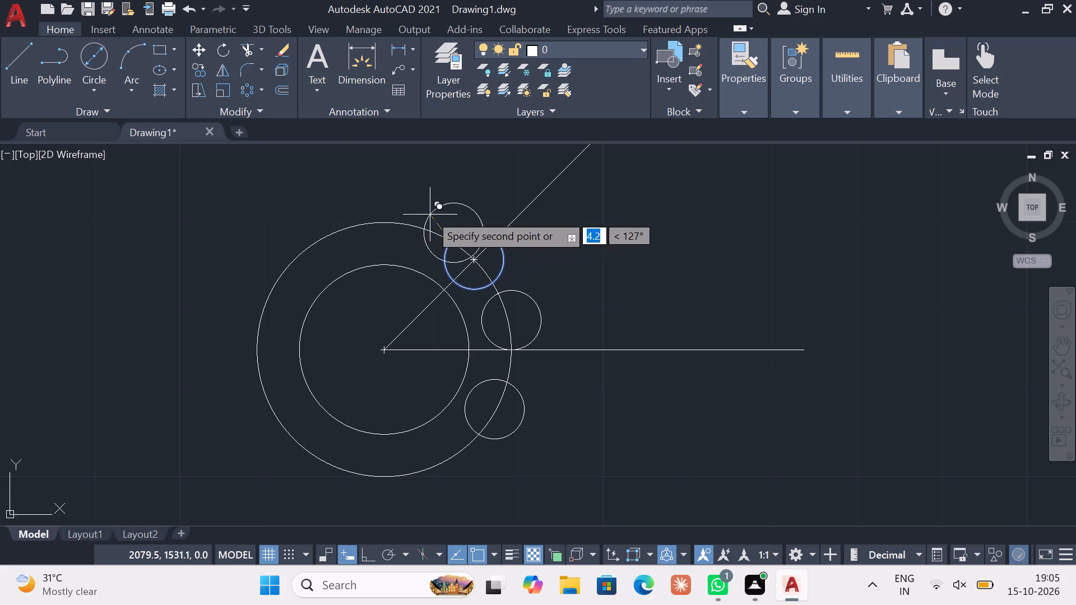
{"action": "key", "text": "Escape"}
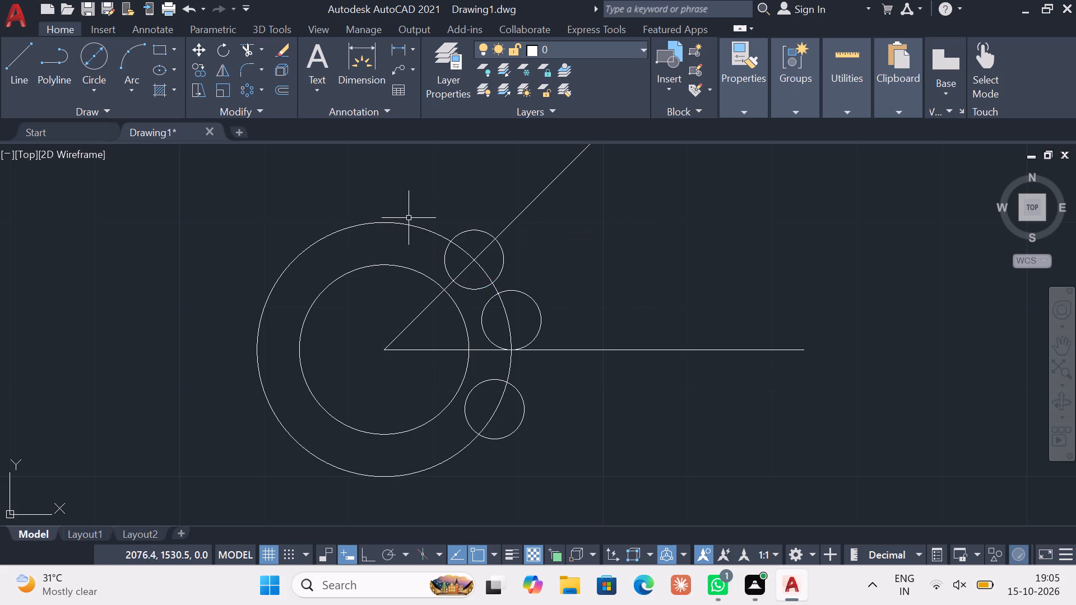
Copy the 7 mm circle on the diagonal line from its centre to the top quadrant of the 30 mm circle.
{"action": "left_click", "coordinate": [453, 260]}
{"action": "left_click", "coordinate": [431, 249]}
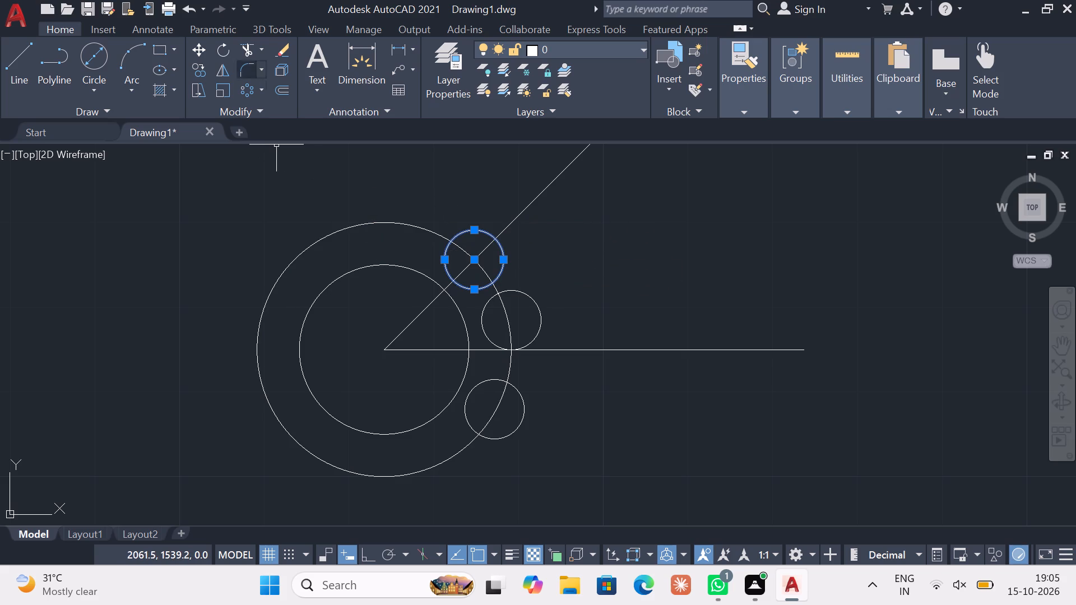
{"action": "left_click", "coordinate": [198, 70]}
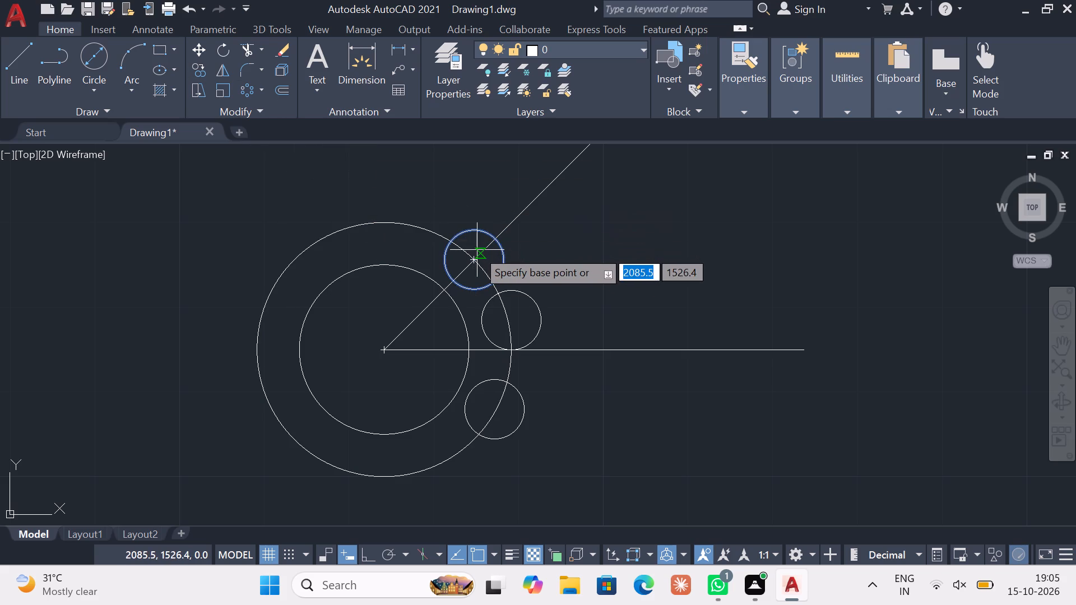
{"action": "left_click", "coordinate": [474, 257]}
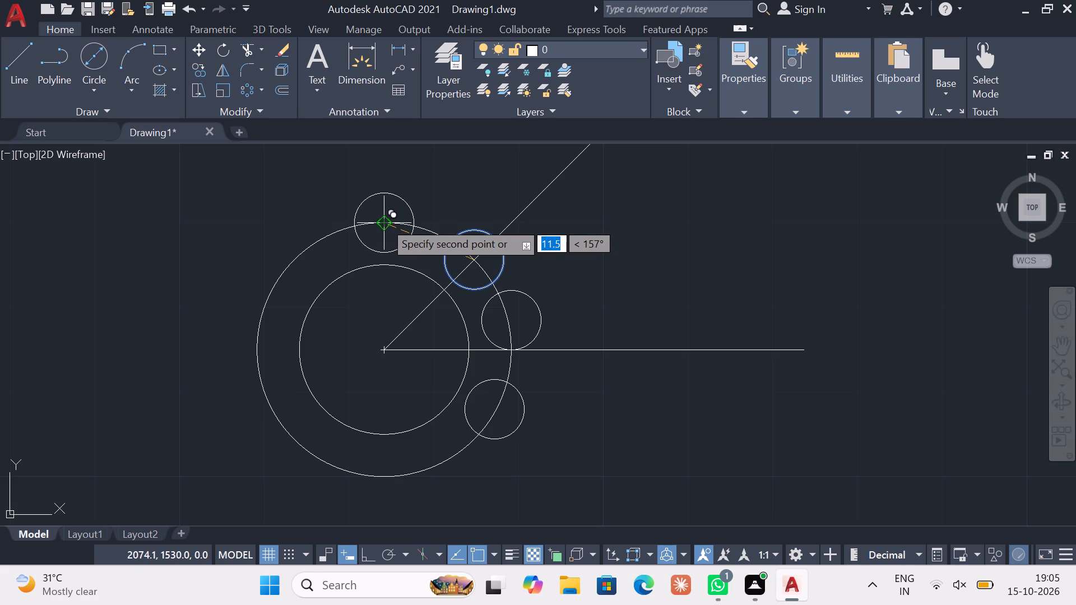
{"action": "left_click", "coordinate": [384, 221]}
{"action": "key", "text": "Escape"}
{"action": "key", "text": "Escape"}
{"action": "key", "text": "Escape"}
{"action": "key", "text": "Escape"}
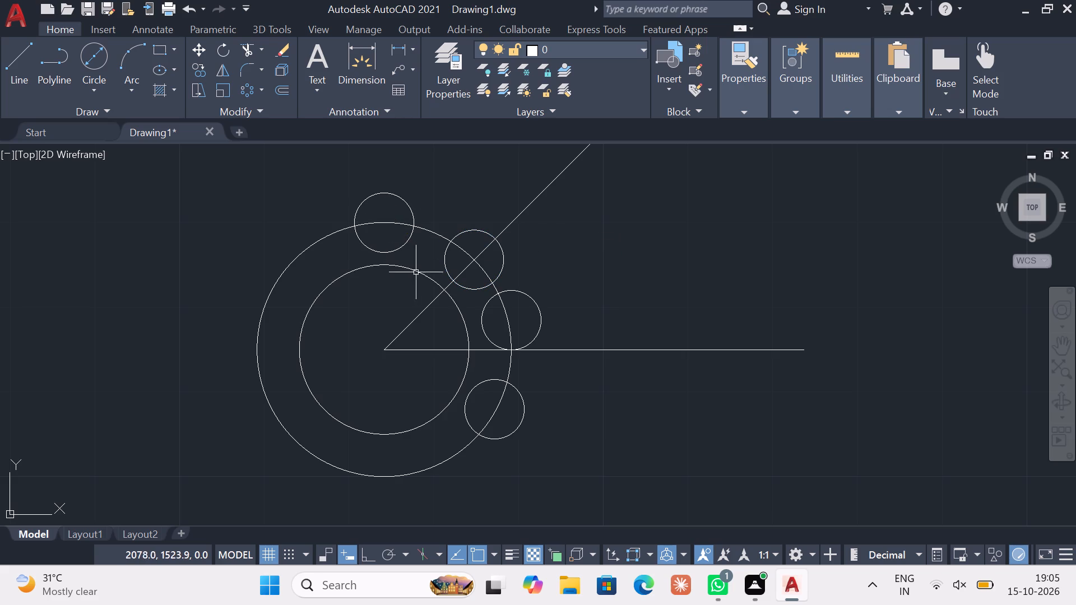
{"action": "key", "text": "Escape"}
{"action": "key", "text": "Escape"}
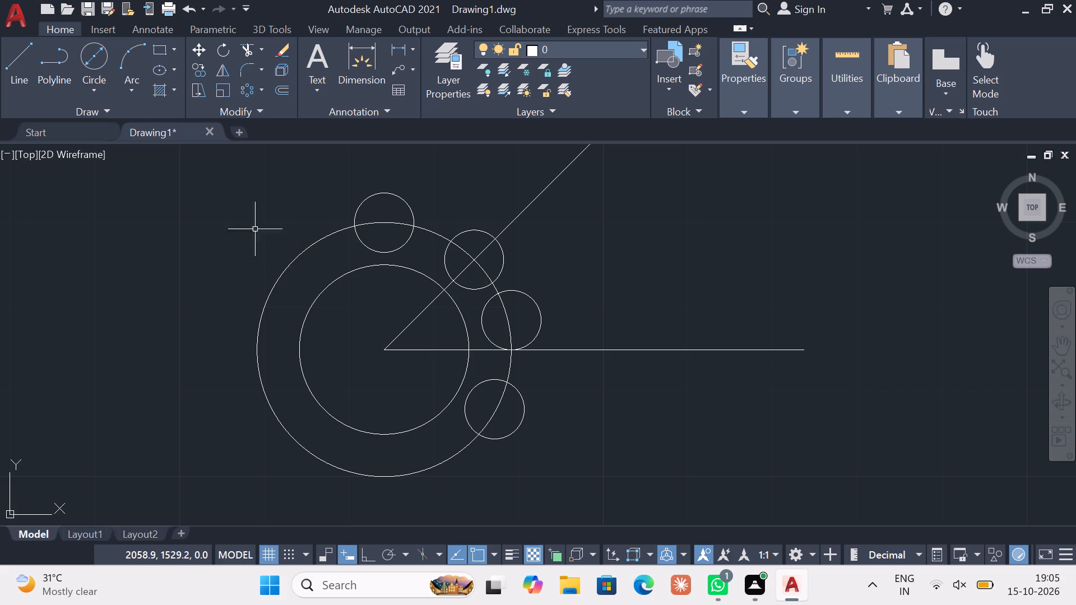
{"action": "key", "text": "Escape"}
{"action": "key", "text": "Escape"}
{"action": "key", "text": "Escape"}
Change the 30 mm circle's linetype to the dash-dot ACAD_ISO08 linetype.
{"action": "left_click", "coordinate": [282, 272]}
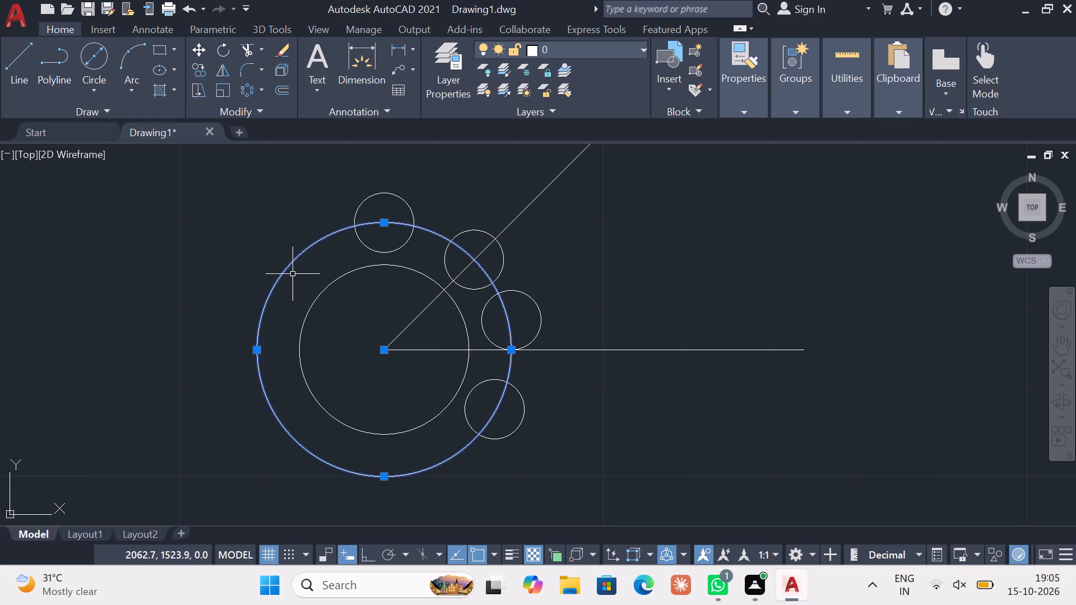
{"action": "left_click", "coordinate": [750, 98]}
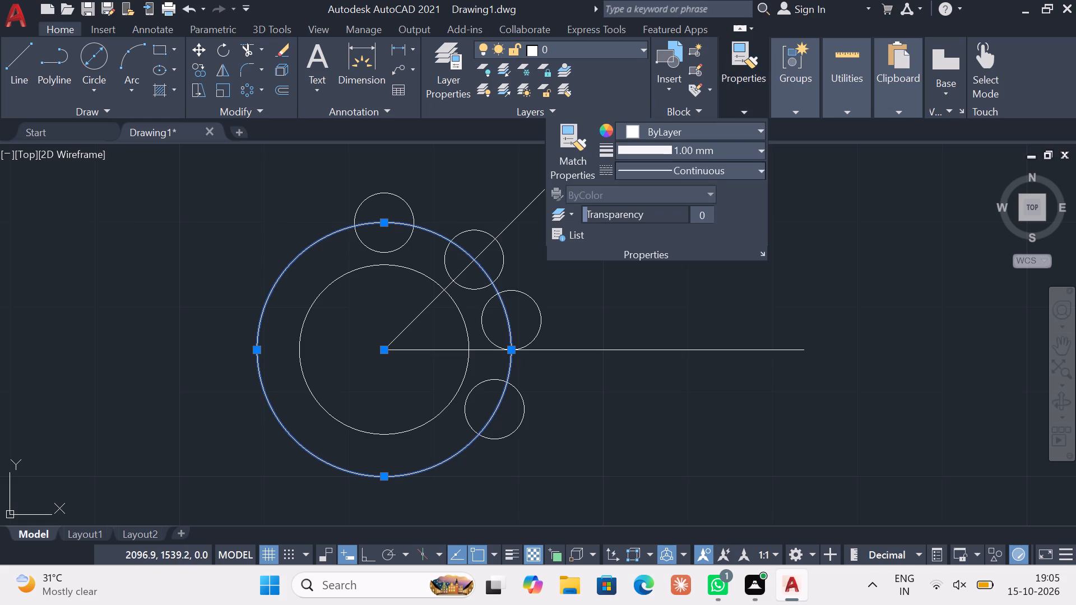
{"action": "left_click", "coordinate": [722, 174]}
{"action": "left_click", "coordinate": [698, 232]}
{"action": "key", "text": "Escape"}
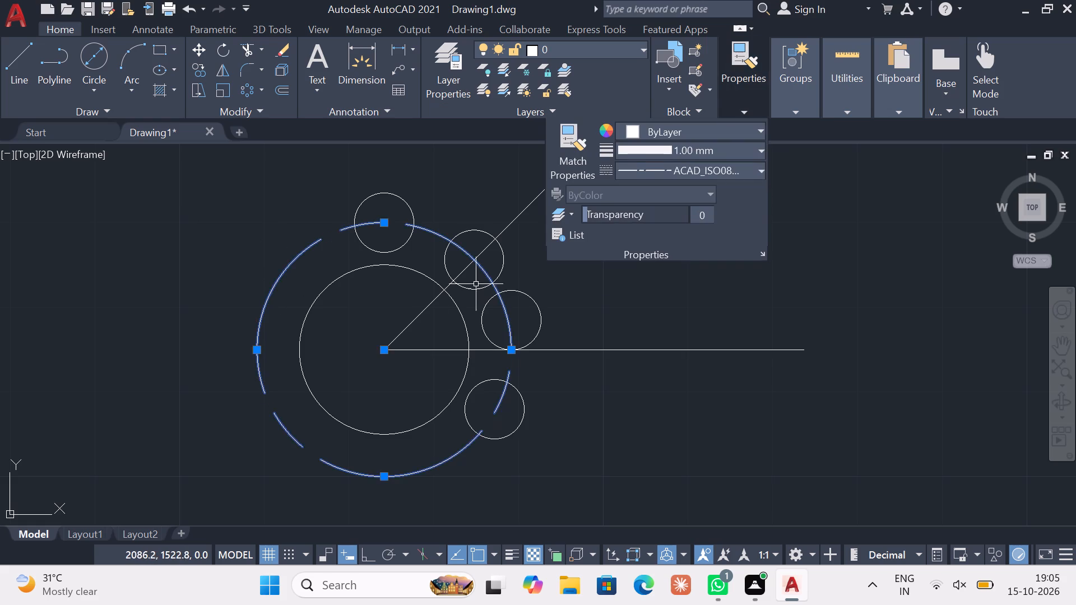
{"action": "key", "text": "Escape"}
{"action": "key", "text": "Escape"}
{"action": "key", "text": "Escape"}
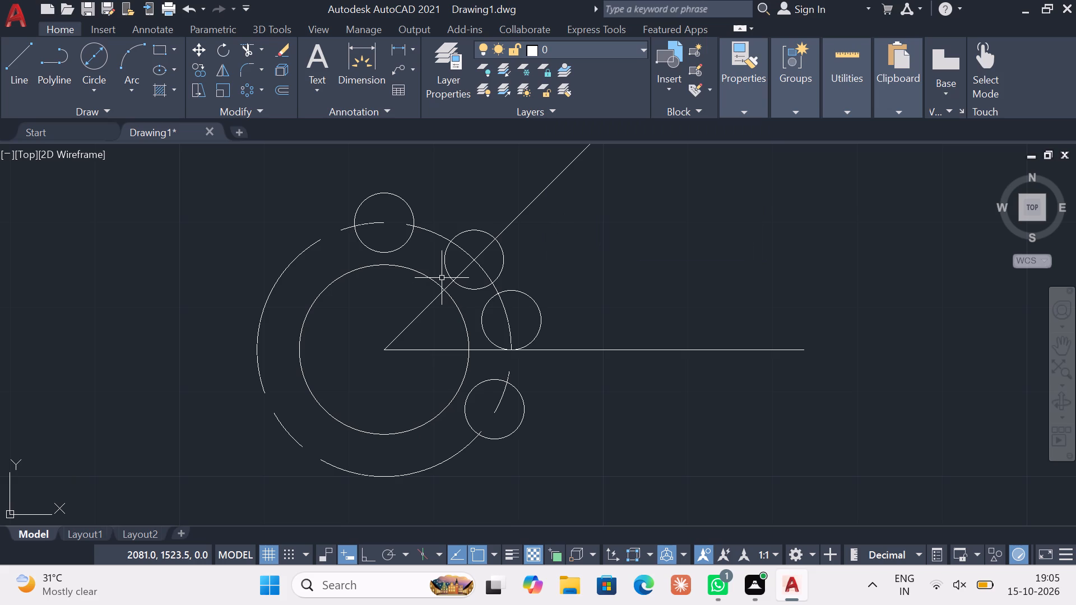
{"action": "key", "text": "Escape"}
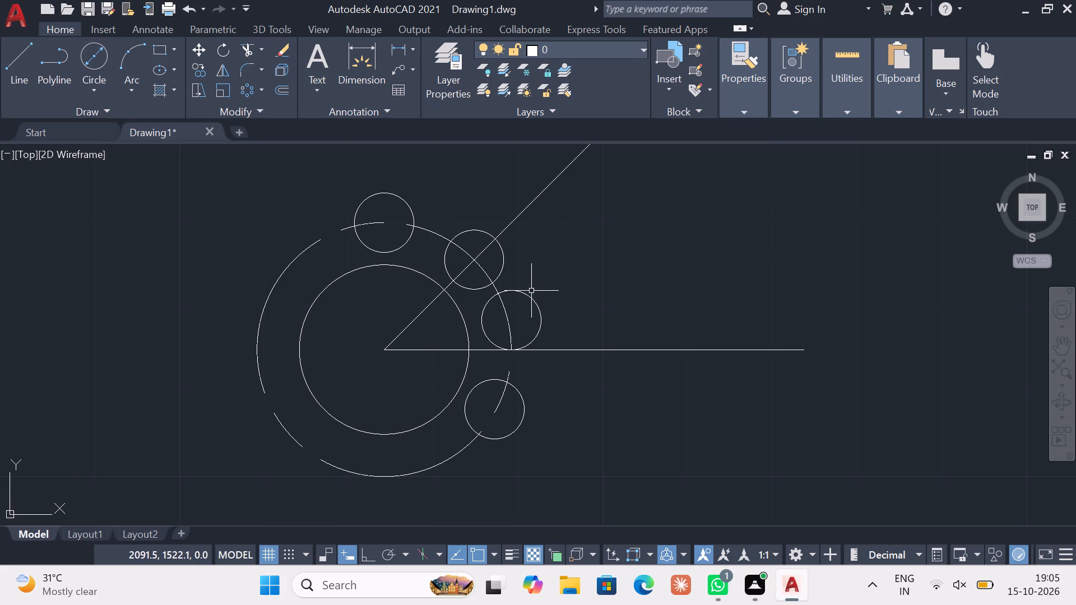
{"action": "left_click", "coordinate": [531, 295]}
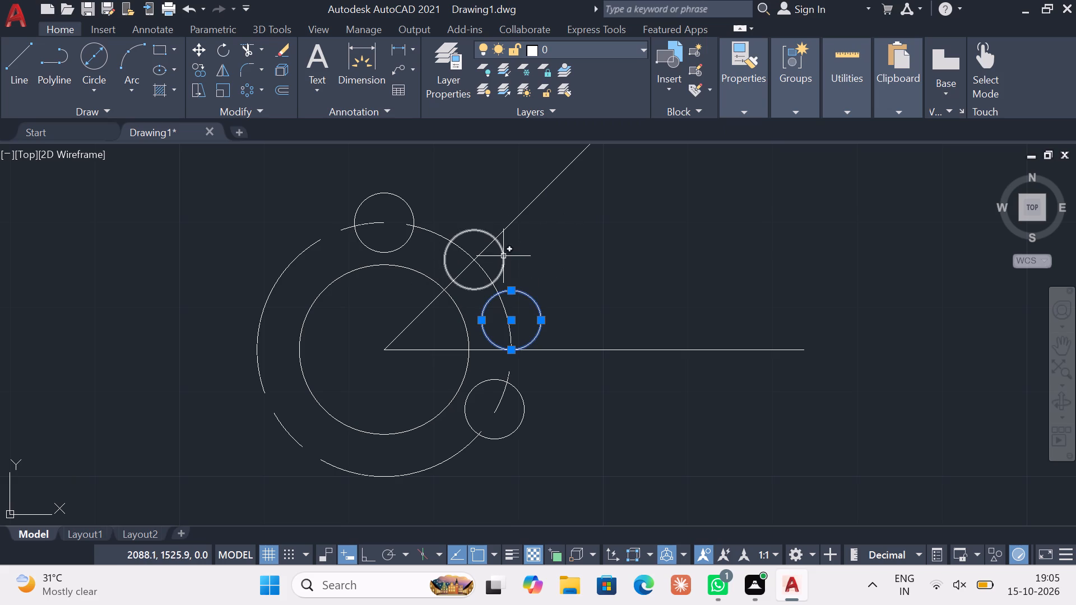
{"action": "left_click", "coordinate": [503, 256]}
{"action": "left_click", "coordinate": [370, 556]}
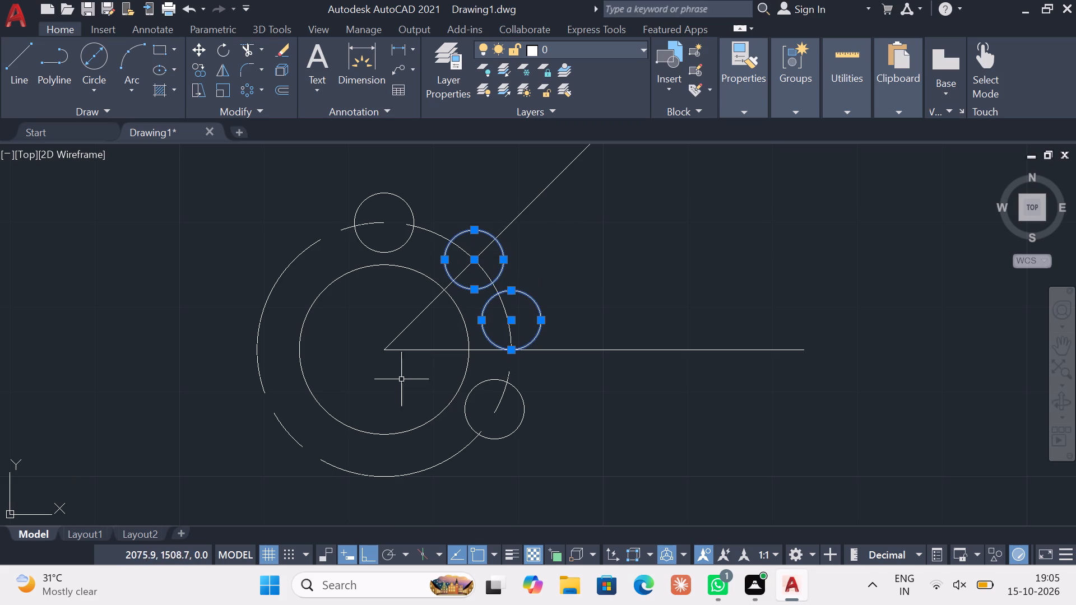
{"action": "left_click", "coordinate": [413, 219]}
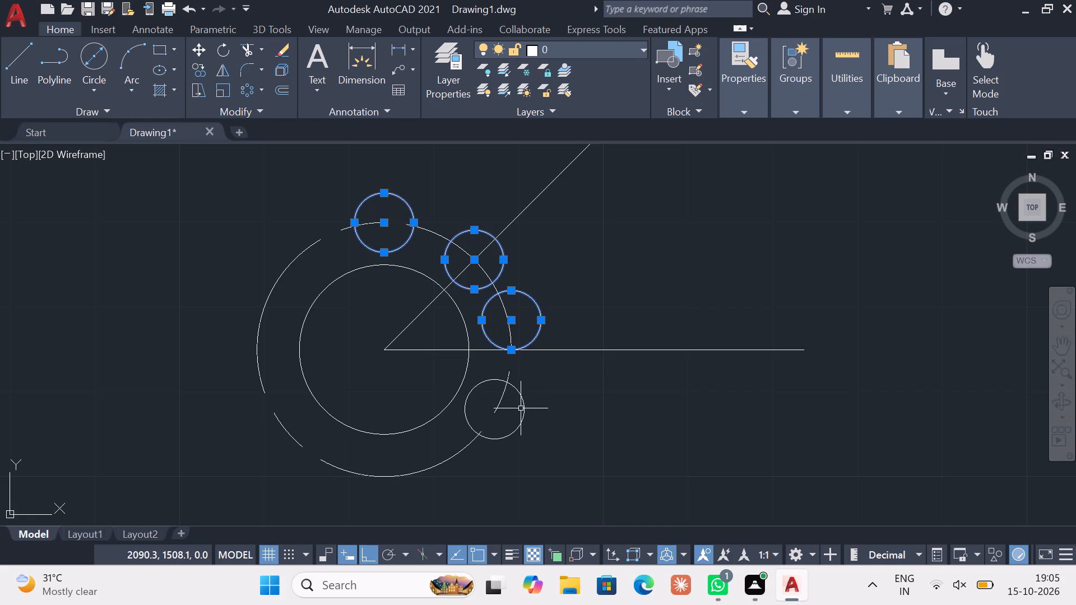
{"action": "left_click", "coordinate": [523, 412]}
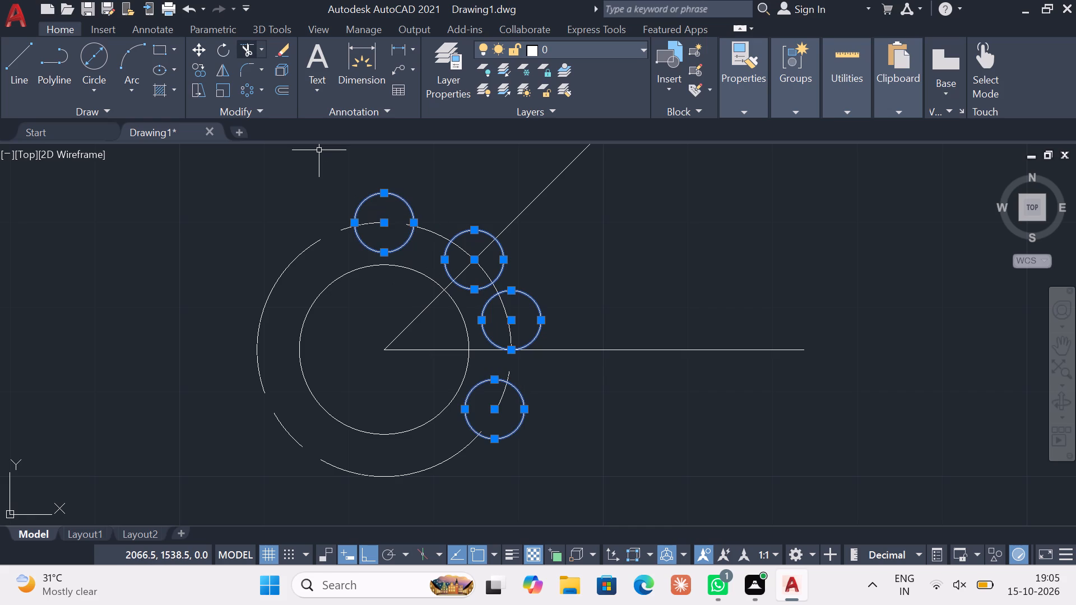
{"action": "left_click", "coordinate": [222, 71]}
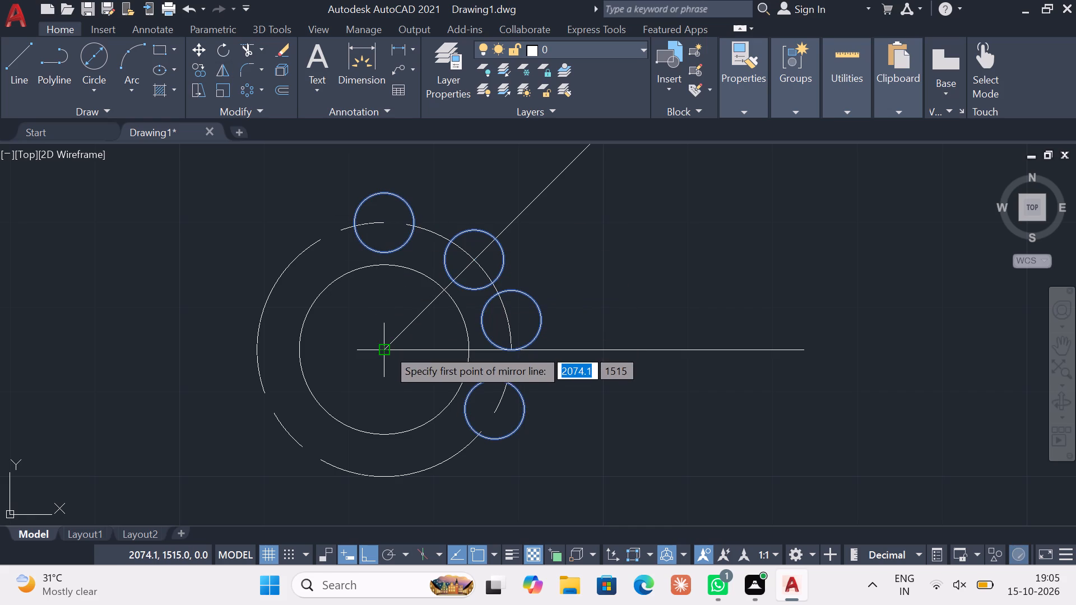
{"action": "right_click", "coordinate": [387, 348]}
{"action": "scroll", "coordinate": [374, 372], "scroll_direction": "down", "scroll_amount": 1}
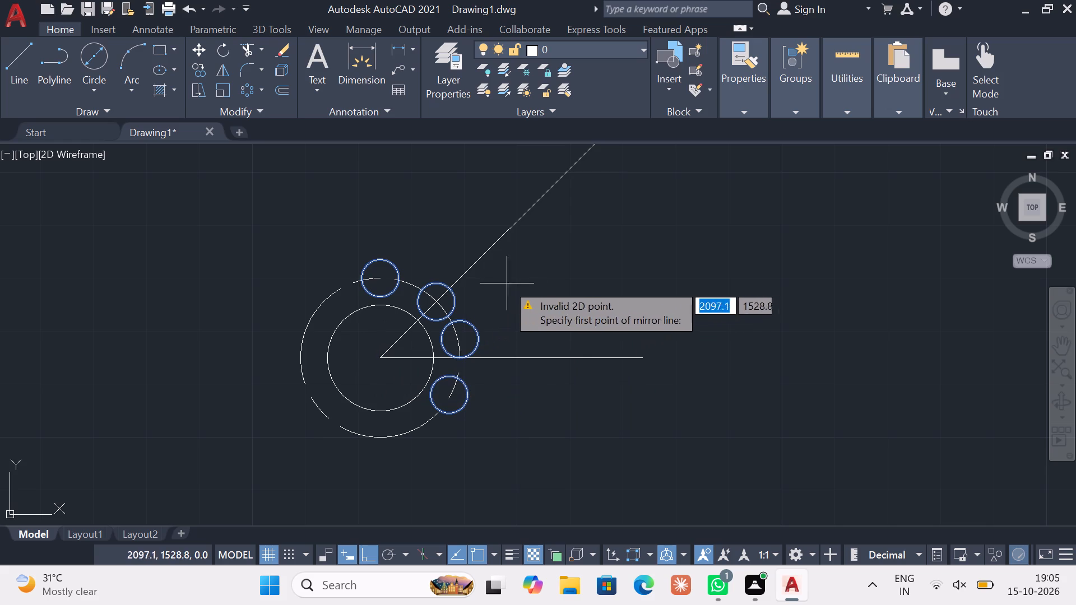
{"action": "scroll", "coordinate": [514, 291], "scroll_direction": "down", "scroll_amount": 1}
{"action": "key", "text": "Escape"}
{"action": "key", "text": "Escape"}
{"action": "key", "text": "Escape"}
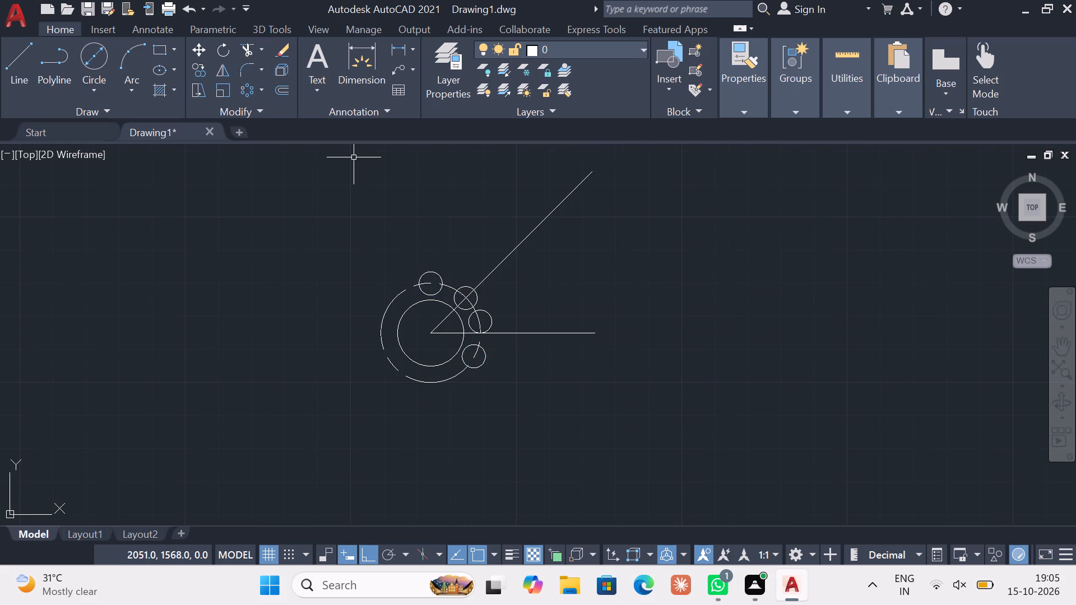
With ortho mode off, mirror the four 7 mm circles about a line from the 30 mm circle's centre at about 298°, keeping the originals.
{"action": "left_click", "coordinate": [226, 72]}
{"action": "scroll", "coordinate": [413, 268], "scroll_direction": "up", "scroll_amount": 2}
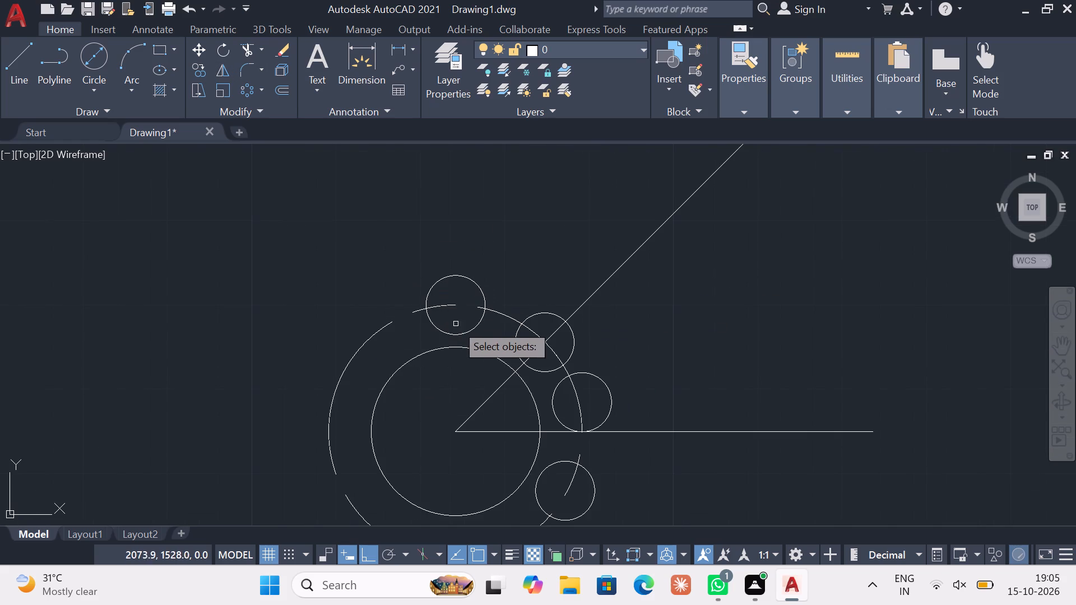
{"action": "left_click", "coordinate": [460, 334]}
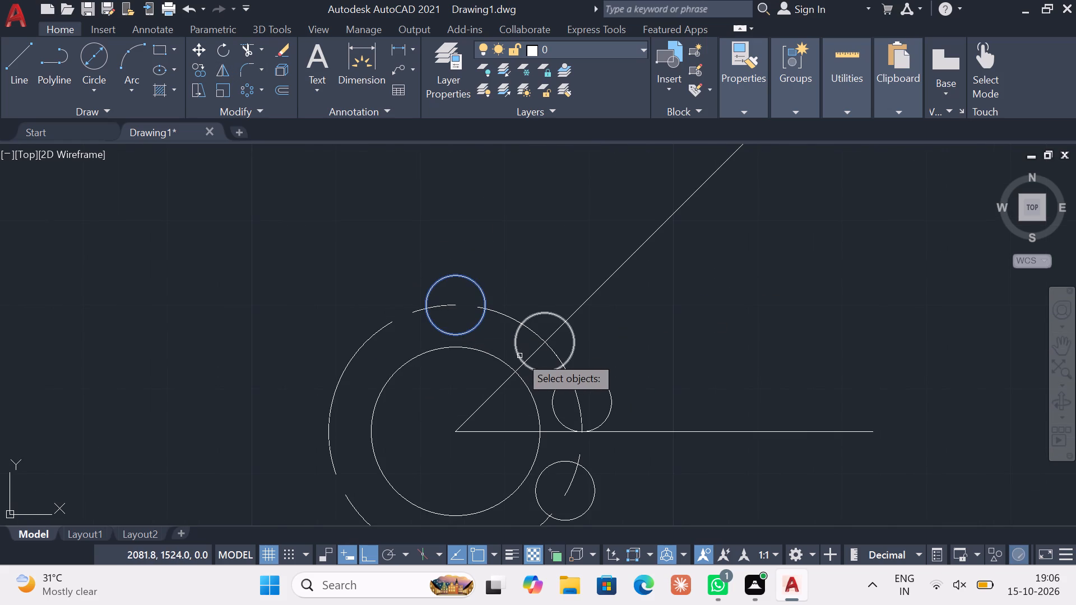
{"action": "left_click", "coordinate": [520, 356]}
{"action": "left_click", "coordinate": [550, 399]}
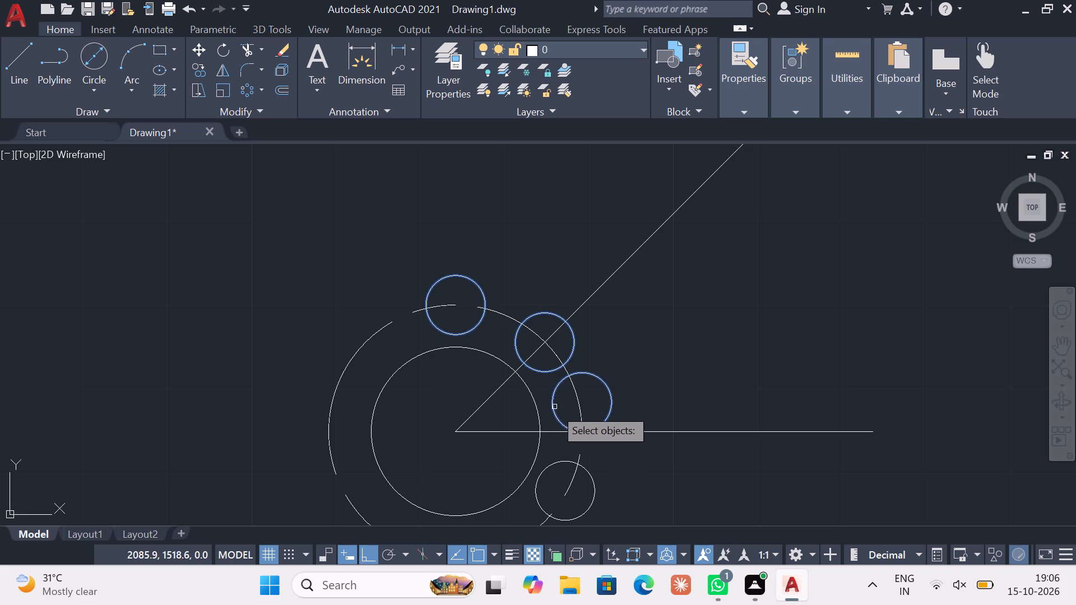
{"action": "left_click", "coordinate": [551, 464]}
{"action": "right_click", "coordinate": [457, 404]}
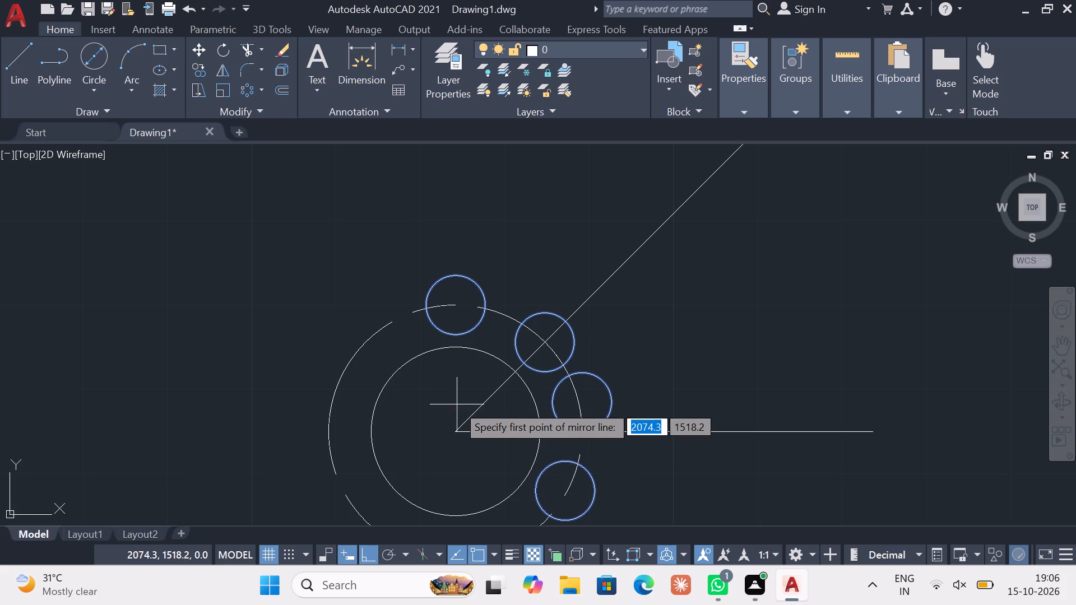
{"action": "left_click", "coordinate": [457, 431]}
{"action": "scroll", "coordinate": [528, 337], "scroll_direction": "down", "scroll_amount": 1}
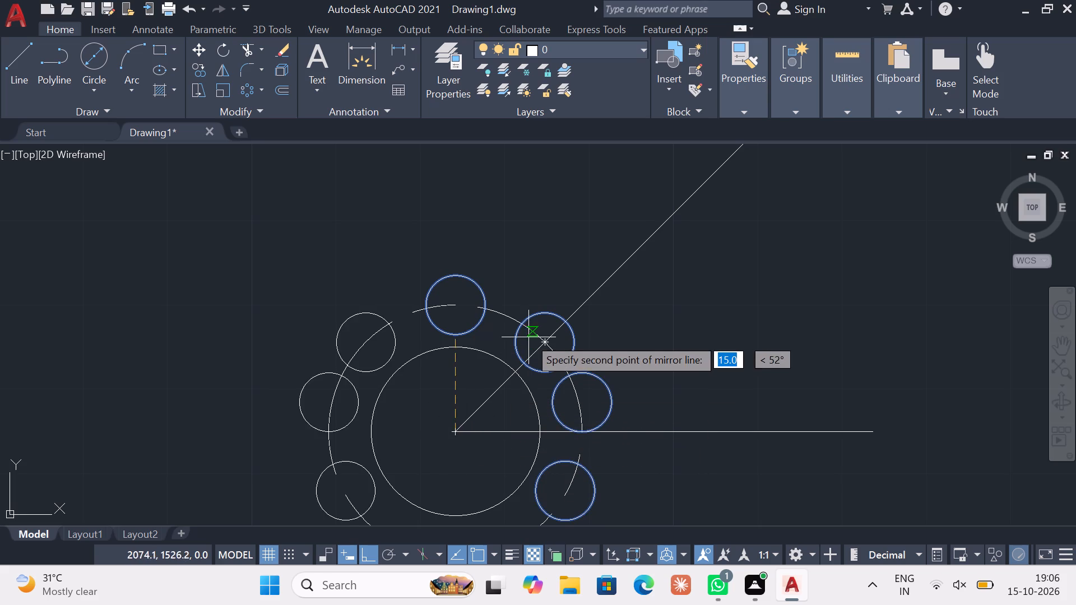
{"action": "middle_click_drag", "start_coordinate": [528, 319], "coordinate": [463, 261]}
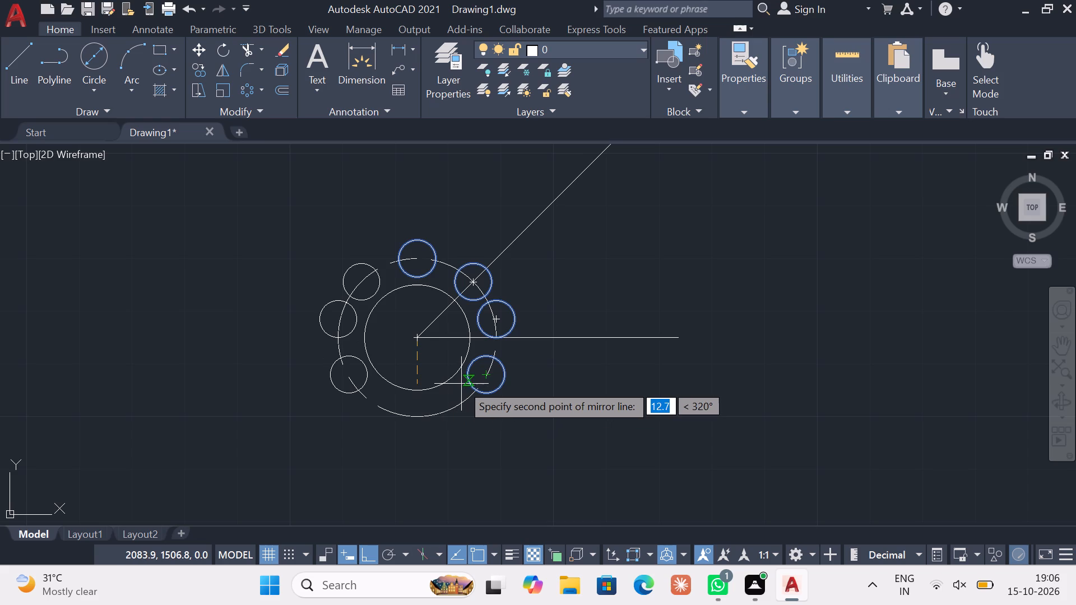
{"action": "left_click", "coordinate": [368, 554]}
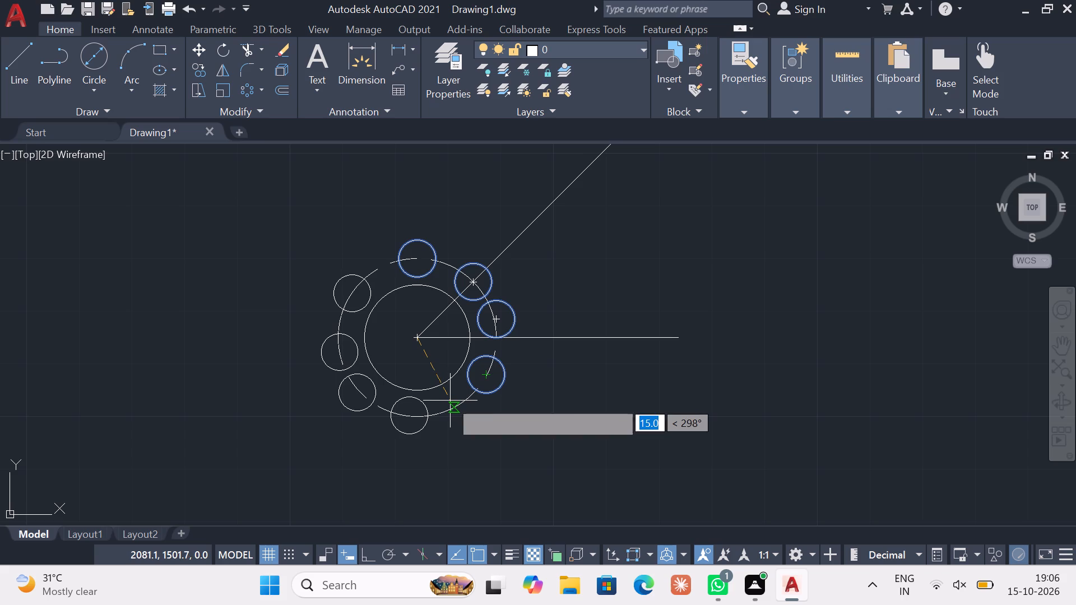
{"action": "left_click", "coordinate": [450, 401]}
{"action": "left_click_drag", "start_coordinate": [472, 463], "coordinate": [450, 401]}
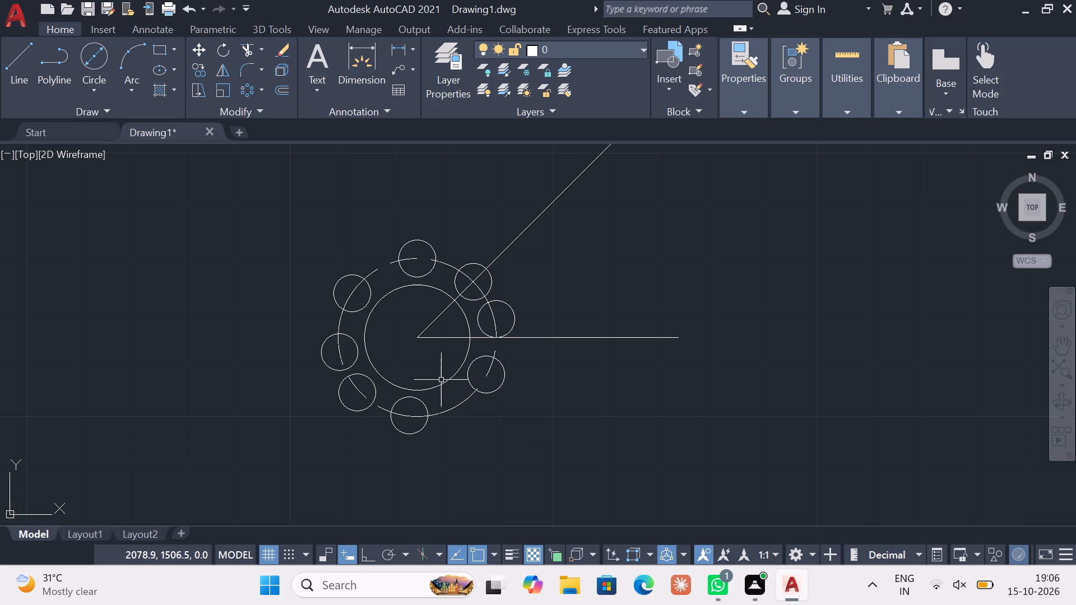
Turn ortho mode on while replacing the upper-left mirrored 7 mm circle with a concentric circle of 5 mm diameter.
{"action": "scroll", "coordinate": [378, 290], "scroll_direction": "up", "scroll_amount": 2}
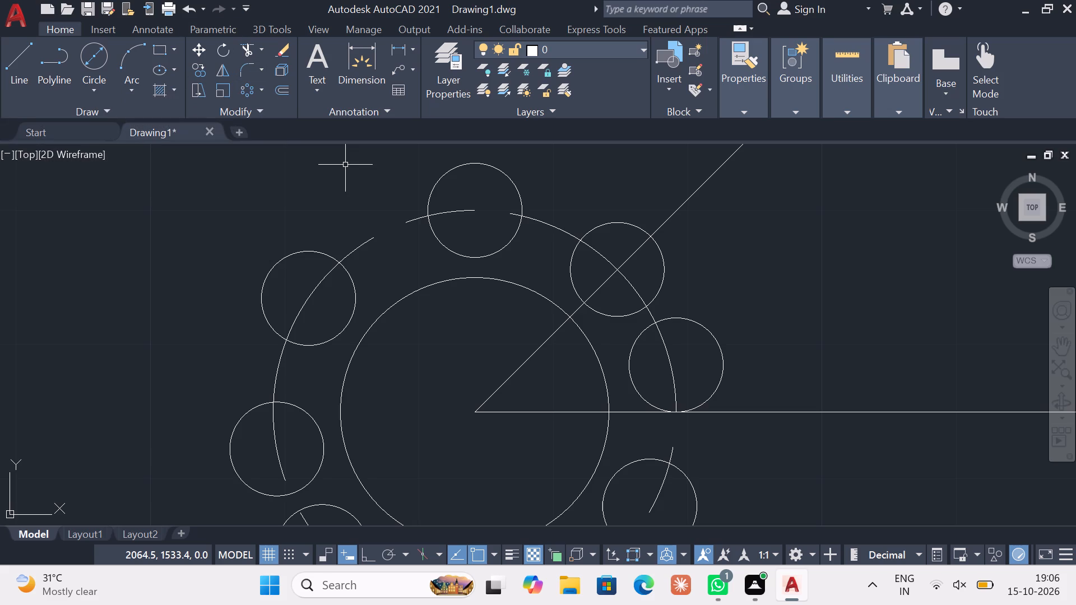
{"action": "left_click", "coordinate": [98, 80]}
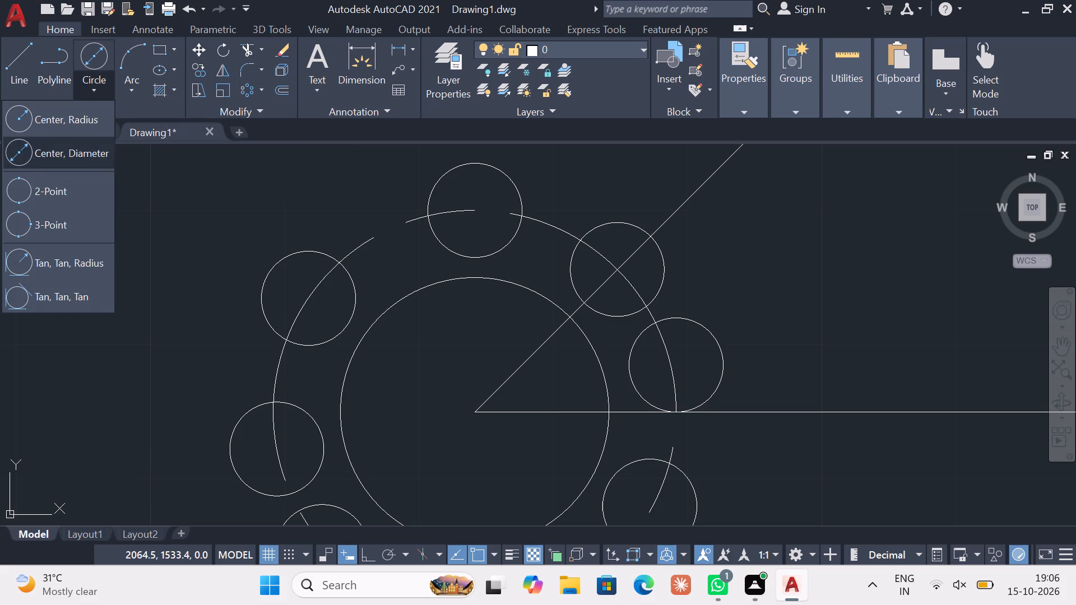
{"action": "left_click", "coordinate": [93, 152]}
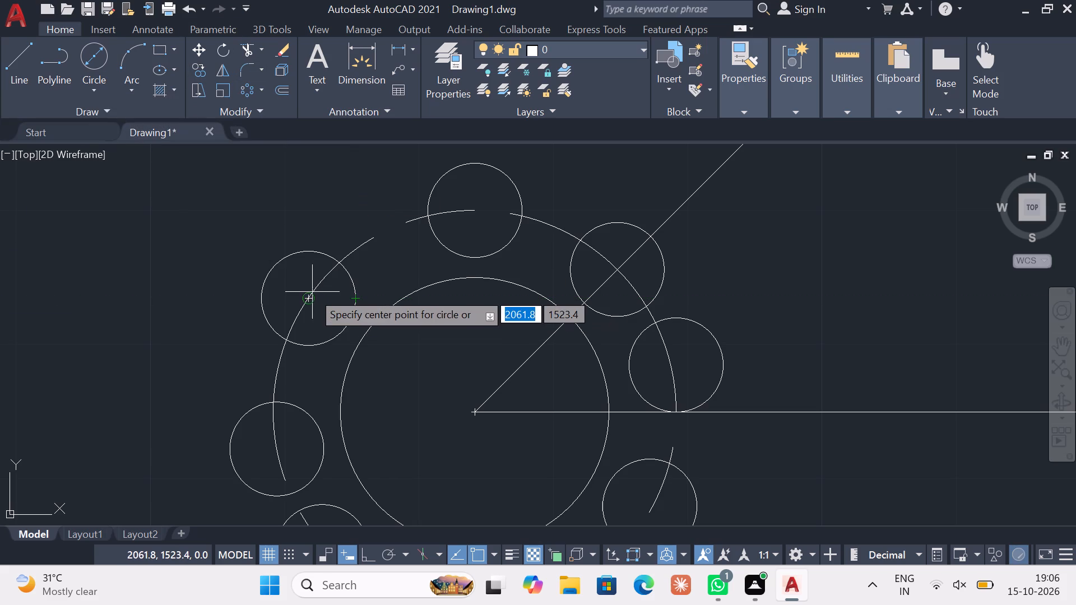
{"action": "left_click", "coordinate": [309, 295]}
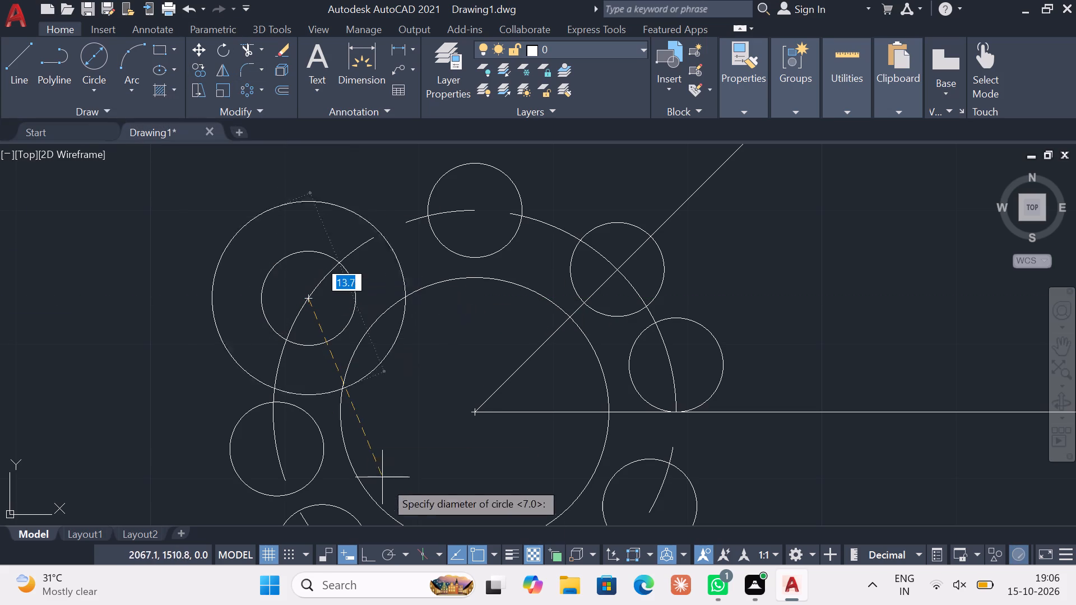
{"action": "left_click", "coordinate": [371, 545]}
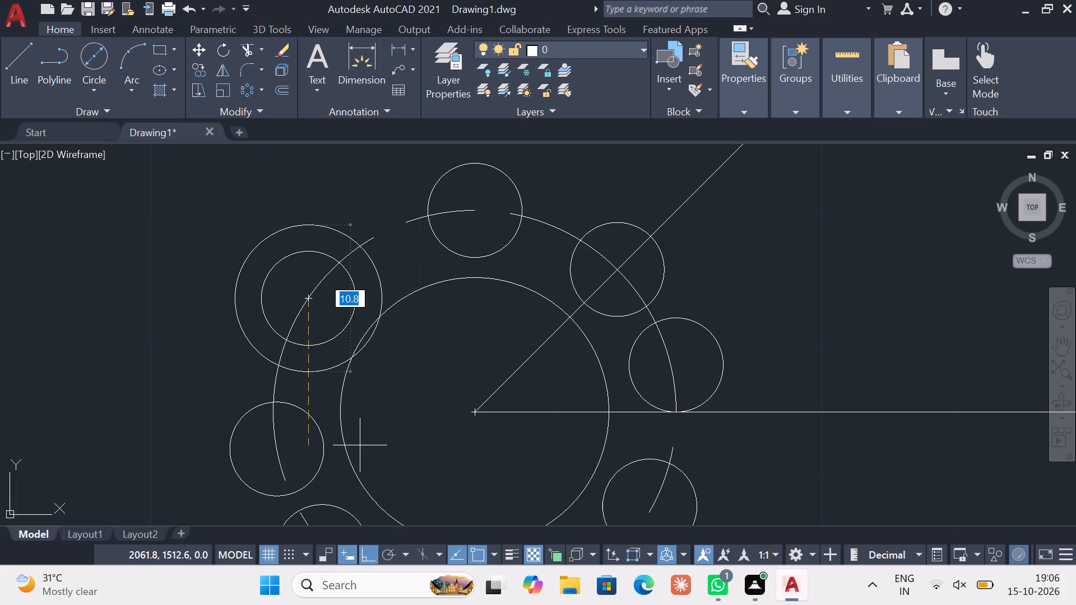
{"action": "key", "text": "5"}
{"action": "key", "text": "Return"}
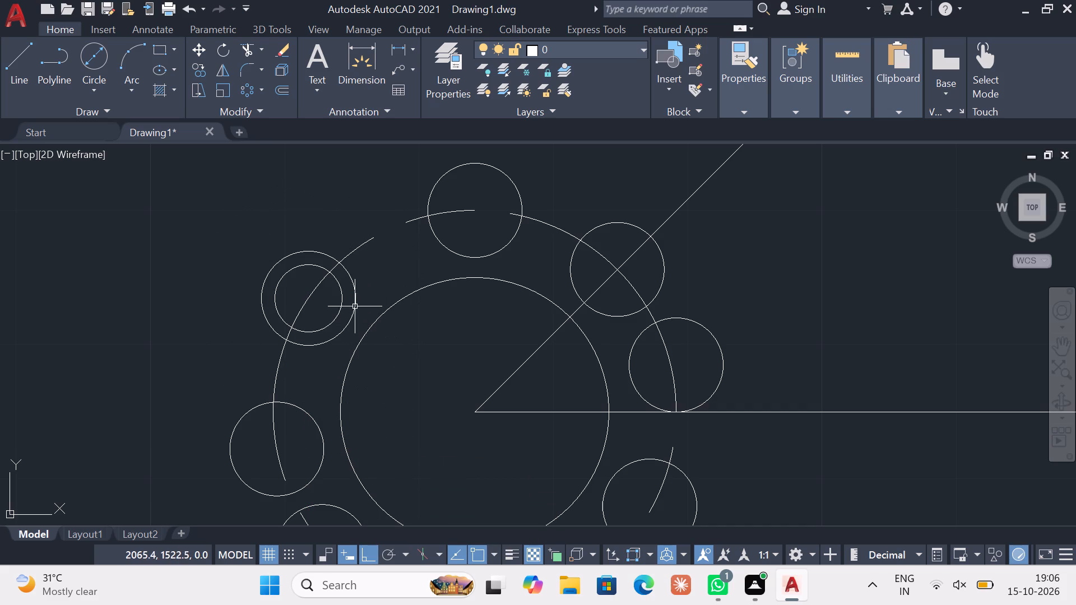
{"action": "left_click", "coordinate": [352, 296]}
{"action": "left_click", "coordinate": [354, 296]}
{"action": "left_click", "coordinate": [353, 306]}
{"action": "key", "text": "Delete"}
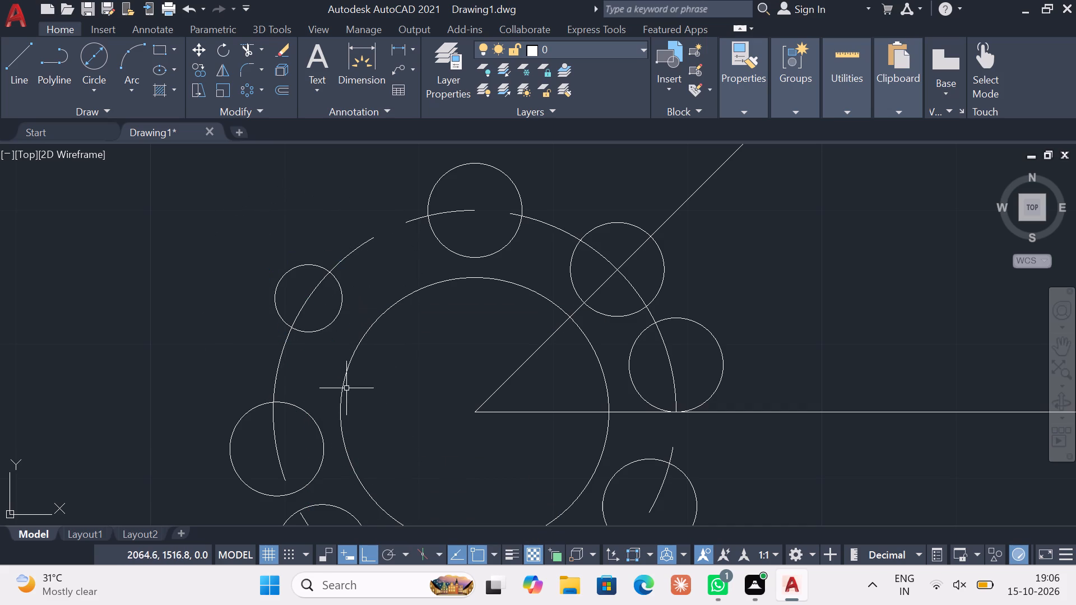
Replace the mirrored 7 mm circle just below the centre level on the left with a concentric circle of 5 mm diameter.
{"action": "middle_click_drag", "start_coordinate": [346, 388], "coordinate": [342, 329]}
{"action": "left_click", "coordinate": [104, 95]}
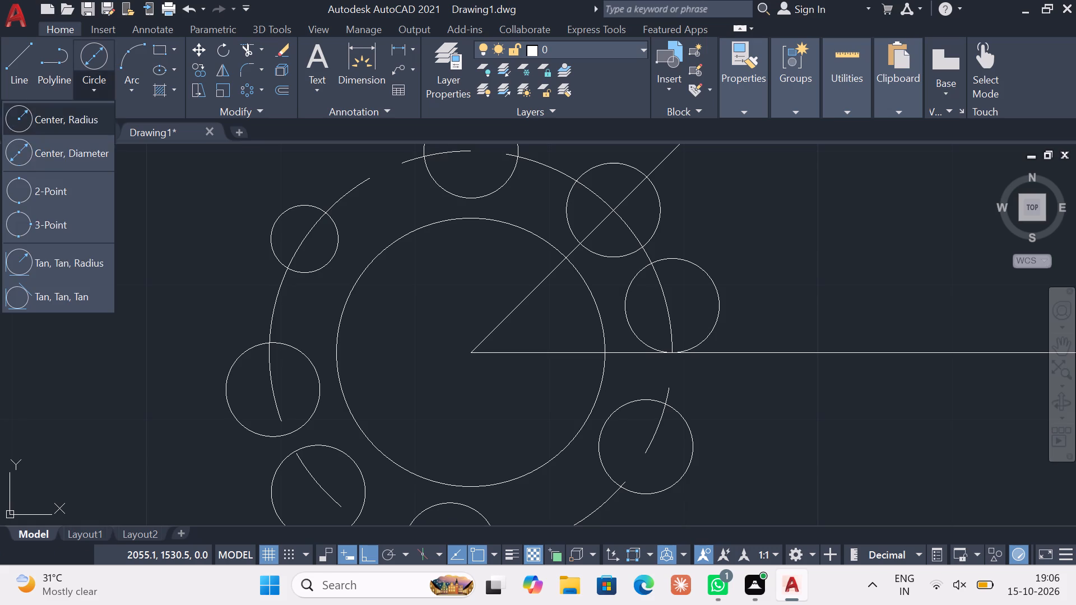
{"action": "left_click", "coordinate": [85, 159]}
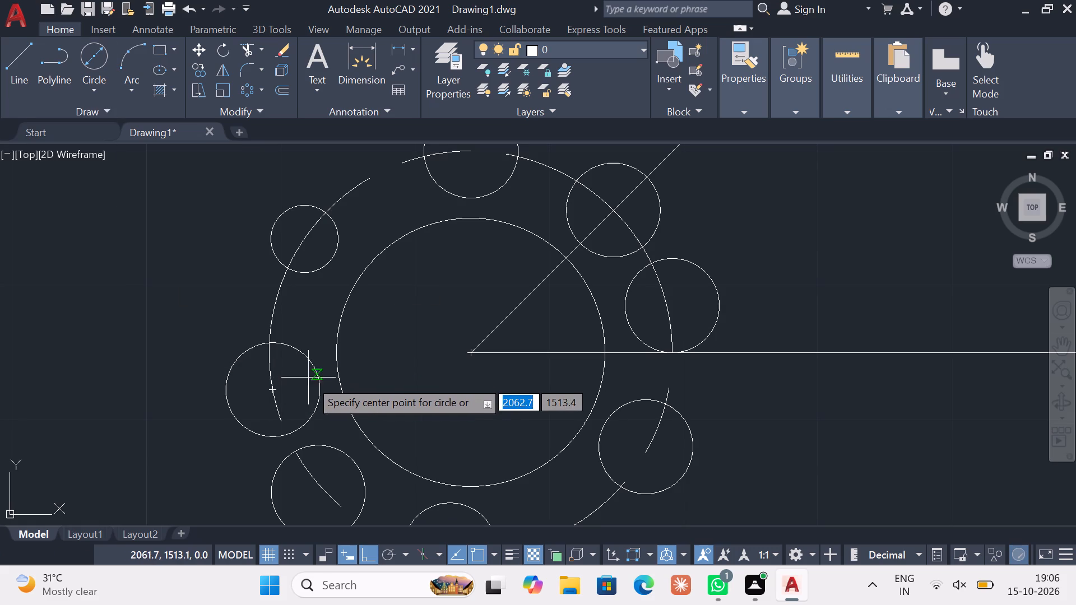
{"action": "left_click", "coordinate": [273, 392]}
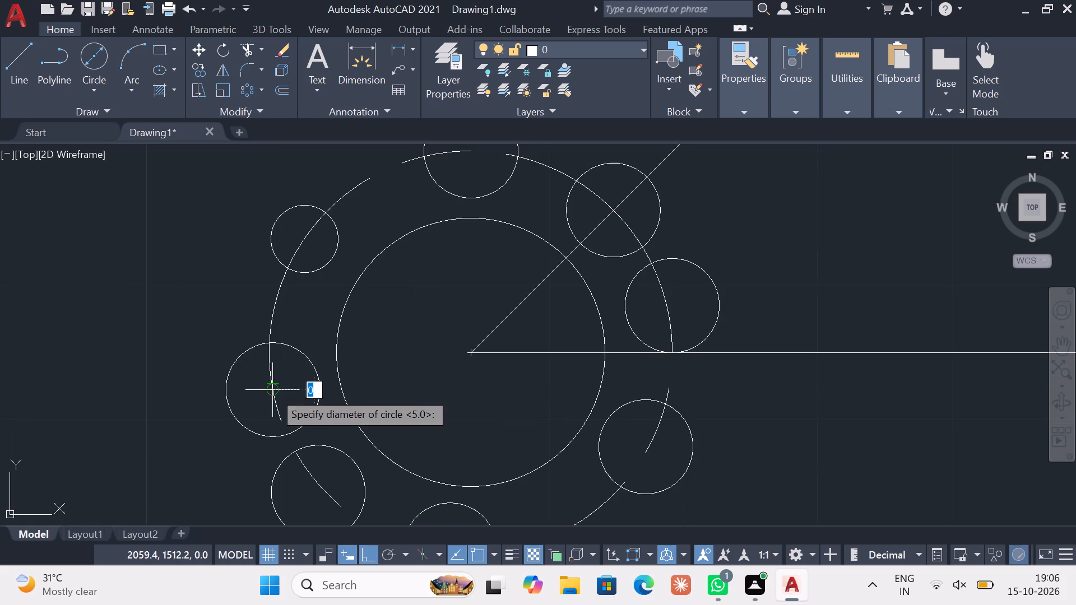
{"action": "key", "text": "5"}
{"action": "key", "text": "Return"}
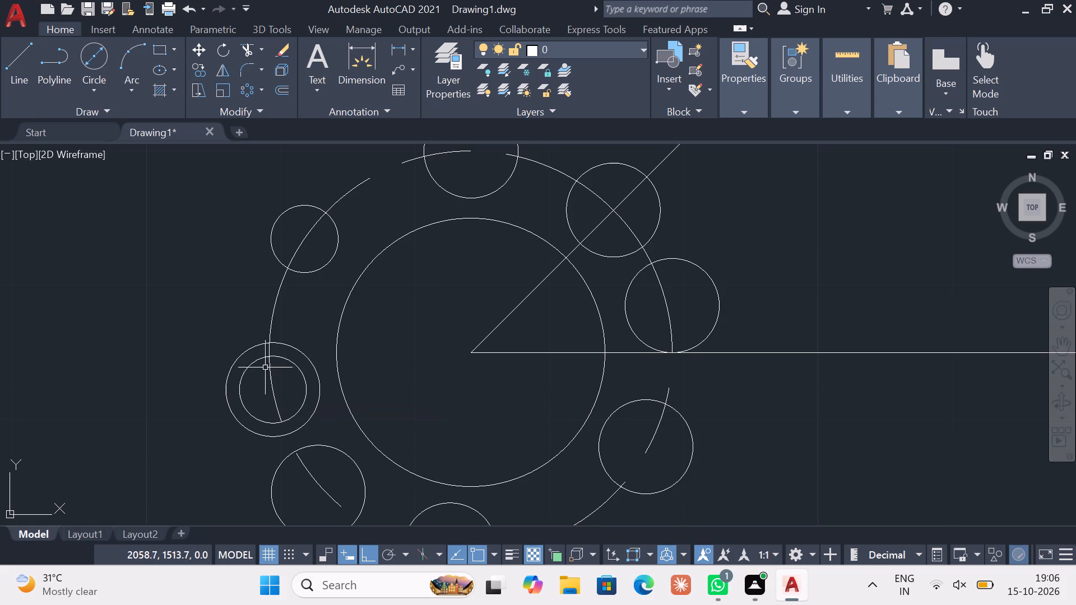
{"action": "left_click", "coordinate": [307, 356]}
{"action": "key", "text": "Delete"}
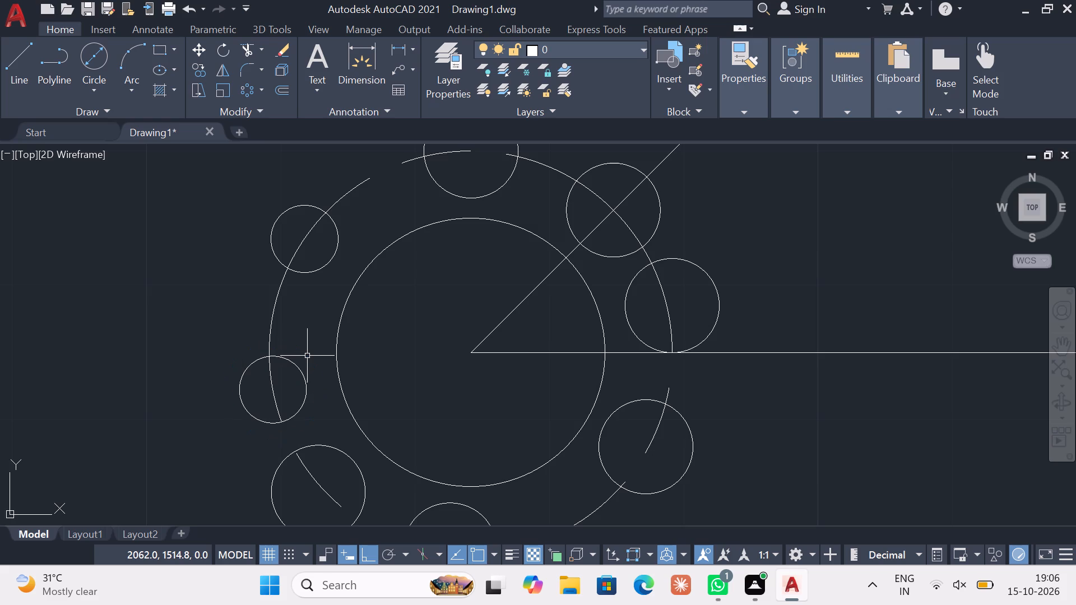
Replace the lower-left mirrored 7 mm circle with a concentric circle of 5 mm diameter.
{"action": "scroll", "coordinate": [307, 356], "scroll_direction": "down", "scroll_amount": 1}
{"action": "middle_click_drag", "start_coordinate": [307, 356], "coordinate": [280, 259]}
{"action": "scroll", "coordinate": [299, 323], "scroll_direction": "up", "scroll_amount": 1}
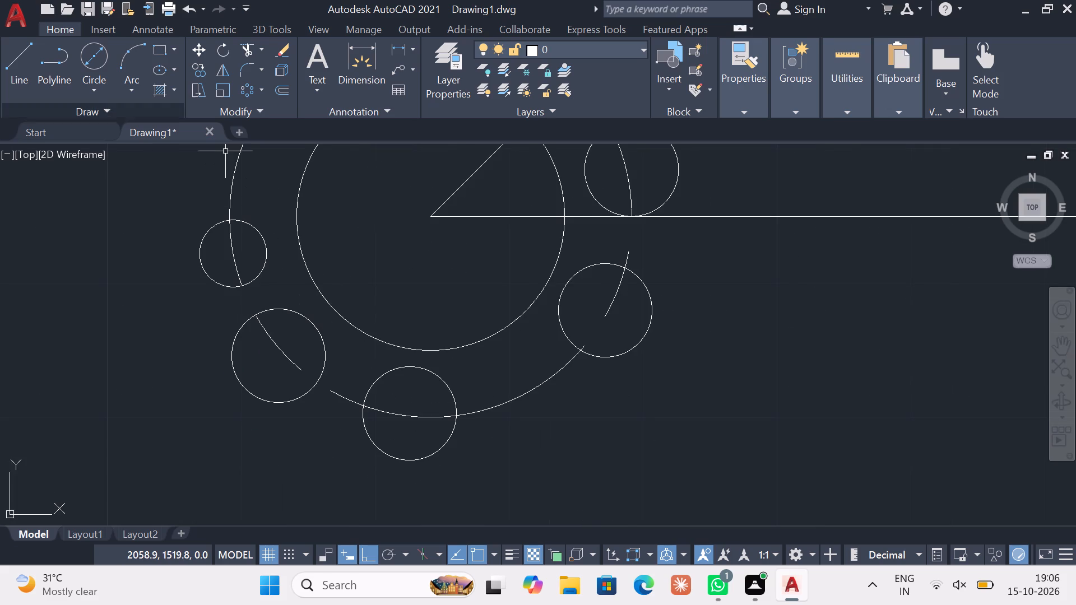
{"action": "left_click", "coordinate": [99, 86]}
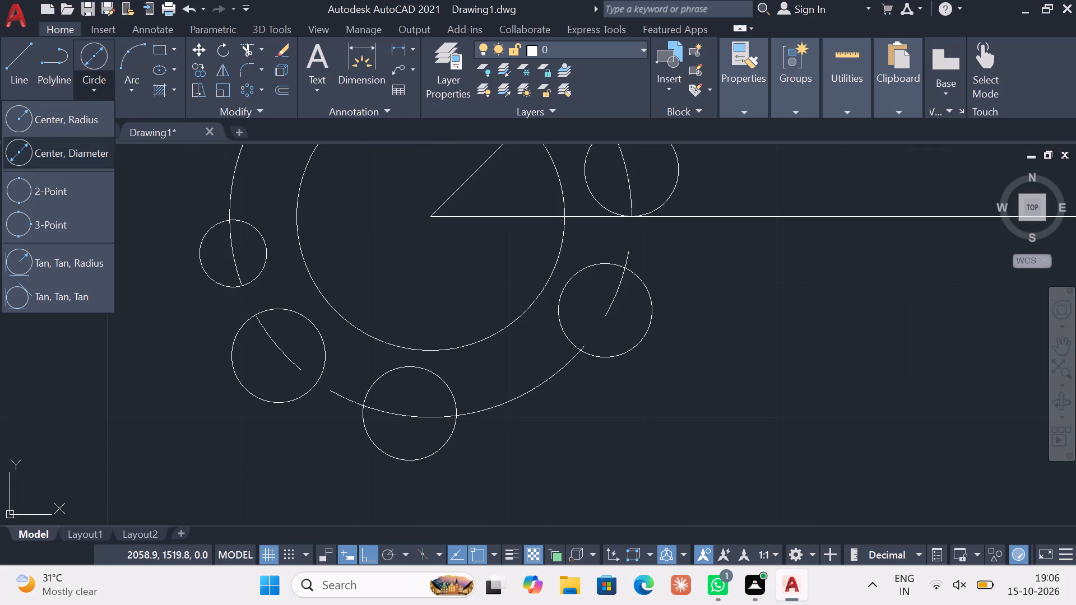
{"action": "left_click", "coordinate": [76, 157]}
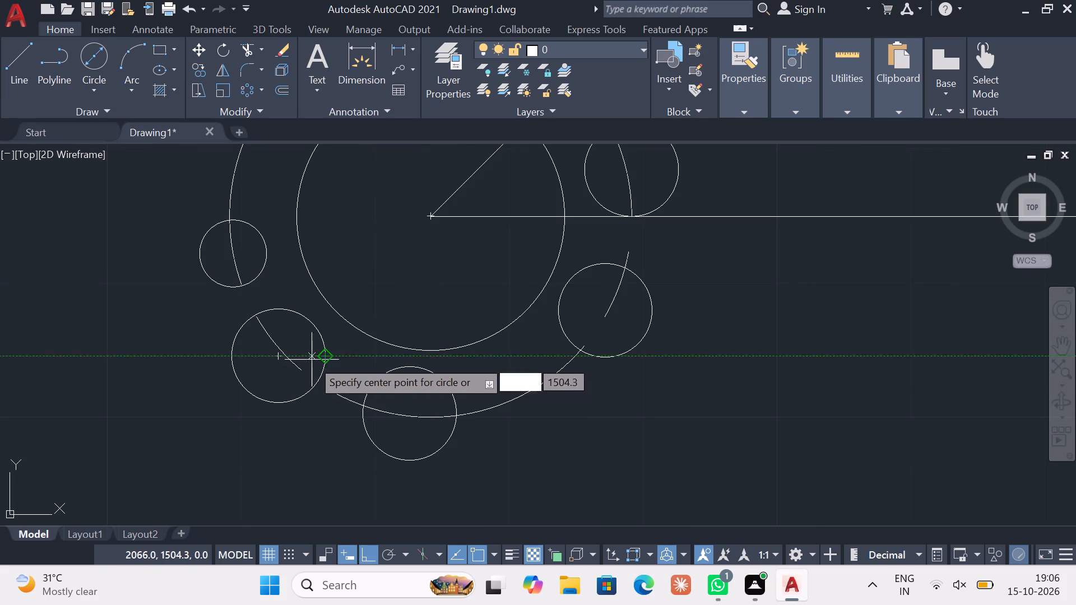
{"action": "left_click", "coordinate": [280, 355]}
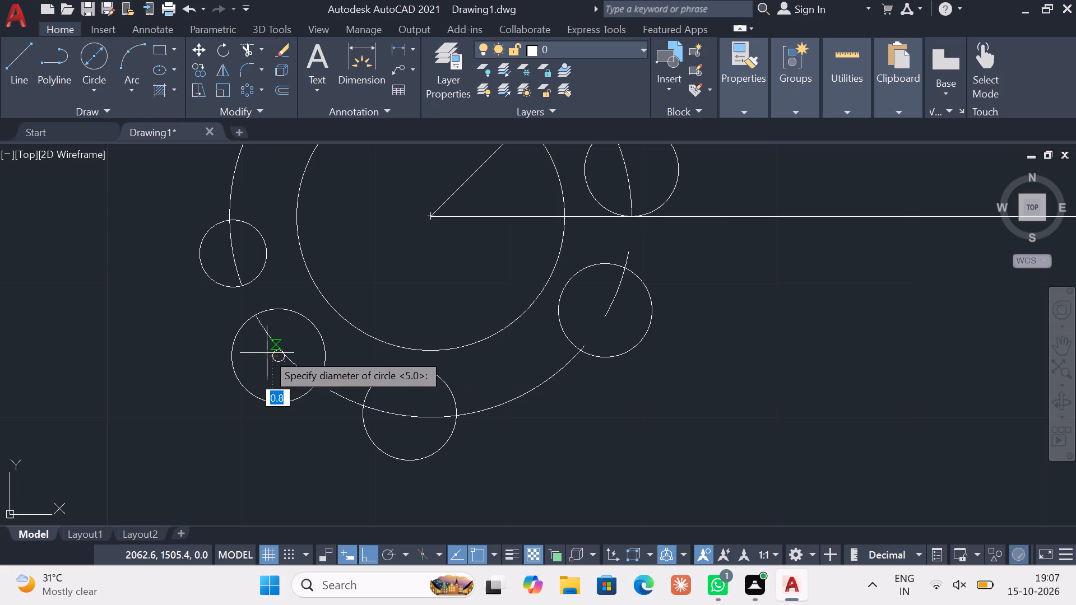
{"action": "key", "text": "5"}
{"action": "key", "text": "Return"}
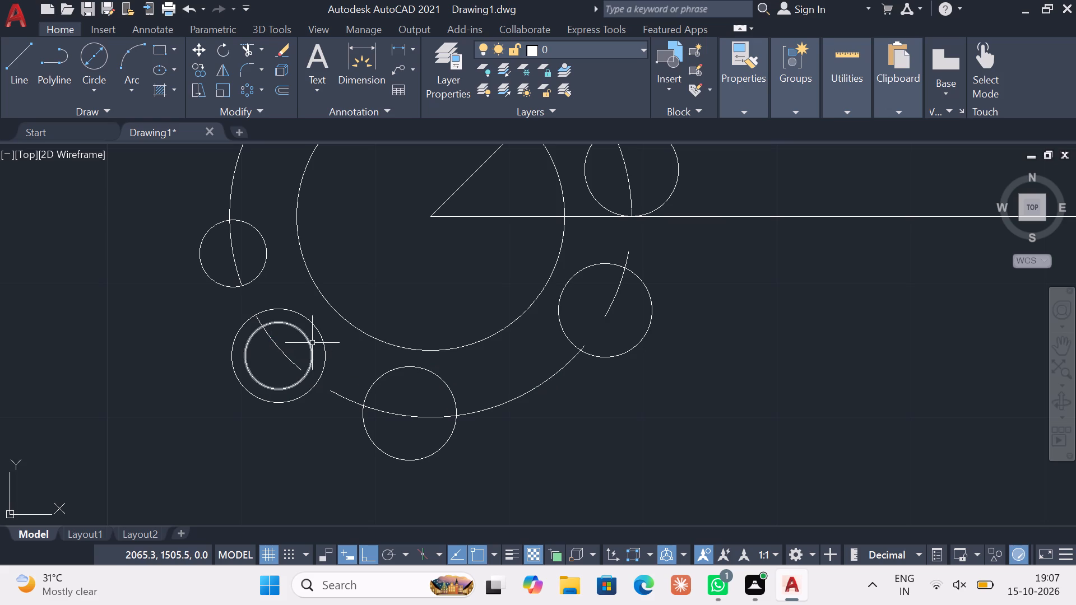
{"action": "left_click", "coordinate": [319, 338]}
{"action": "key", "text": "Delete"}
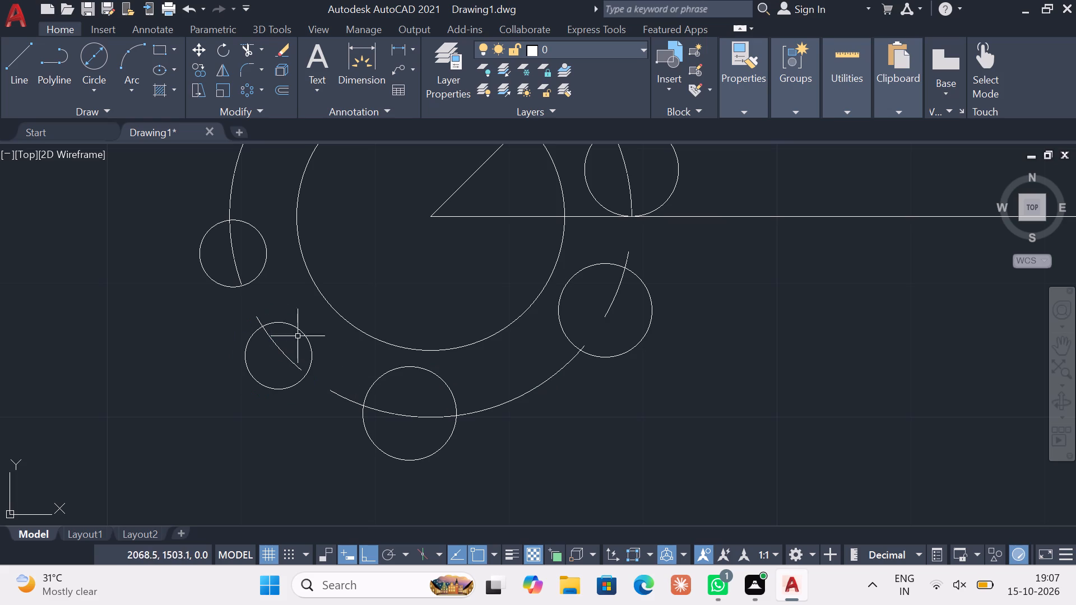
Replace the bottom mirrored 7 mm circle with a concentric circle of 5 mm diameter.
{"action": "left_click", "coordinate": [105, 66]}
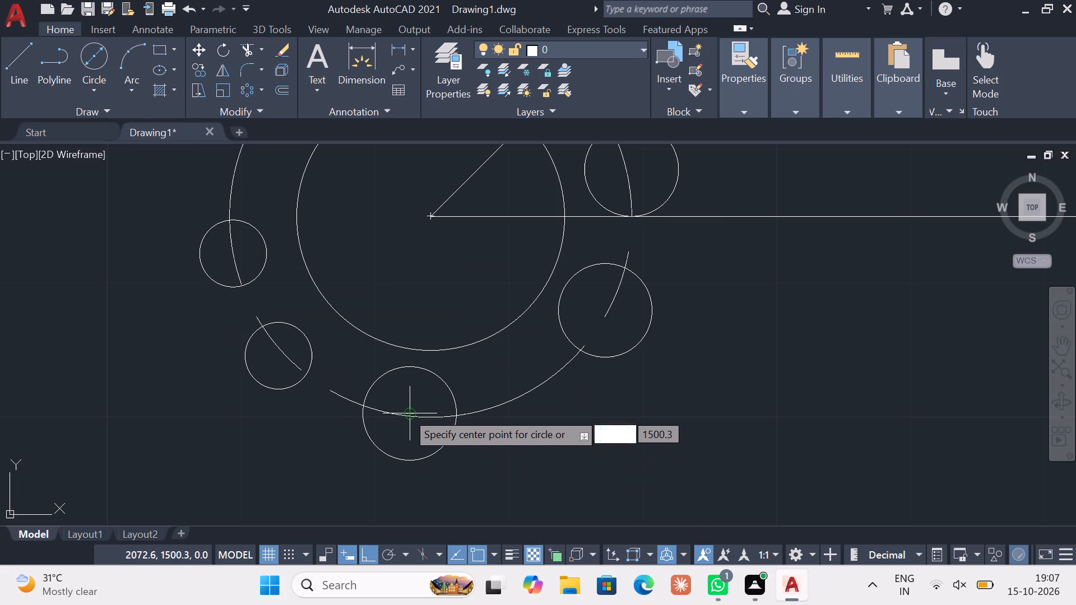
{"action": "left_click", "coordinate": [406, 412]}
{"action": "key", "text": "5"}
{"action": "key", "text": "Return"}
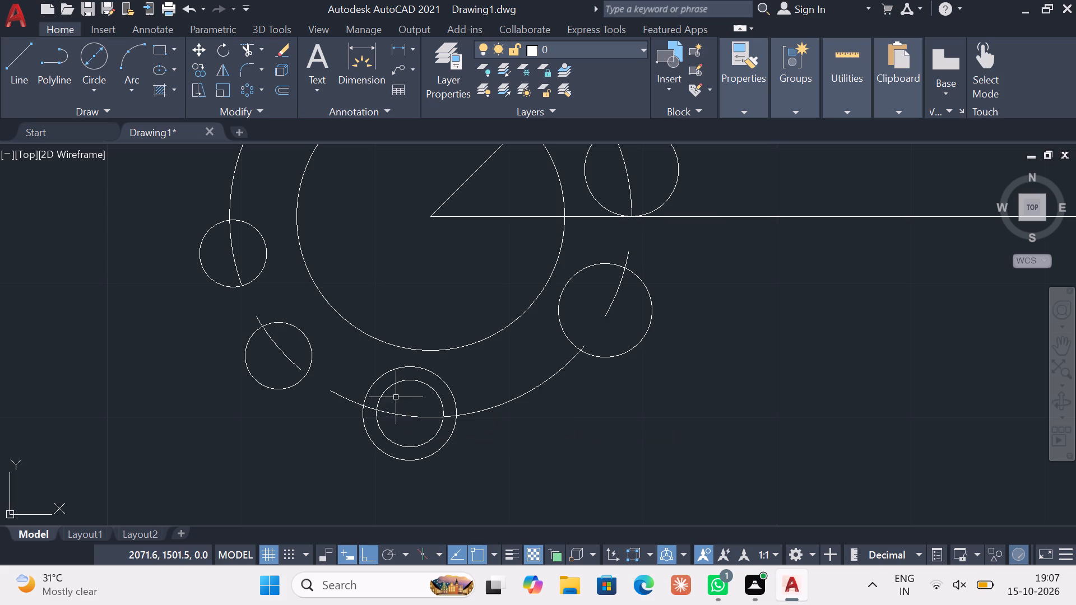
{"action": "left_click", "coordinate": [446, 387]}
{"action": "key", "text": "Delete"}
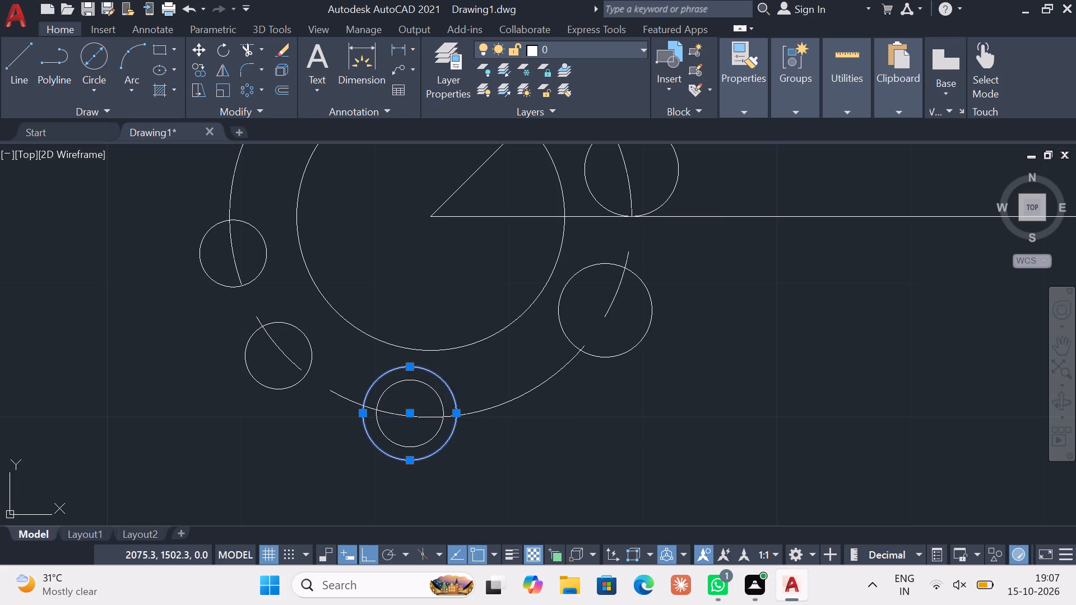
{"action": "scroll", "coordinate": [311, 527], "scroll_direction": "down", "scroll_amount": 2}
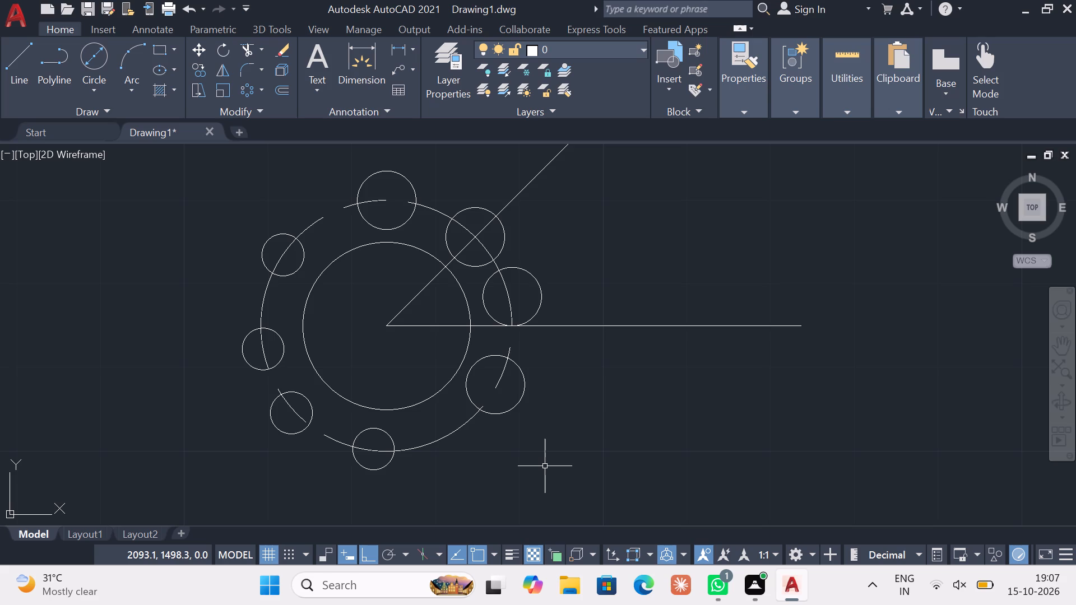
{"action": "key", "text": "Escape"}
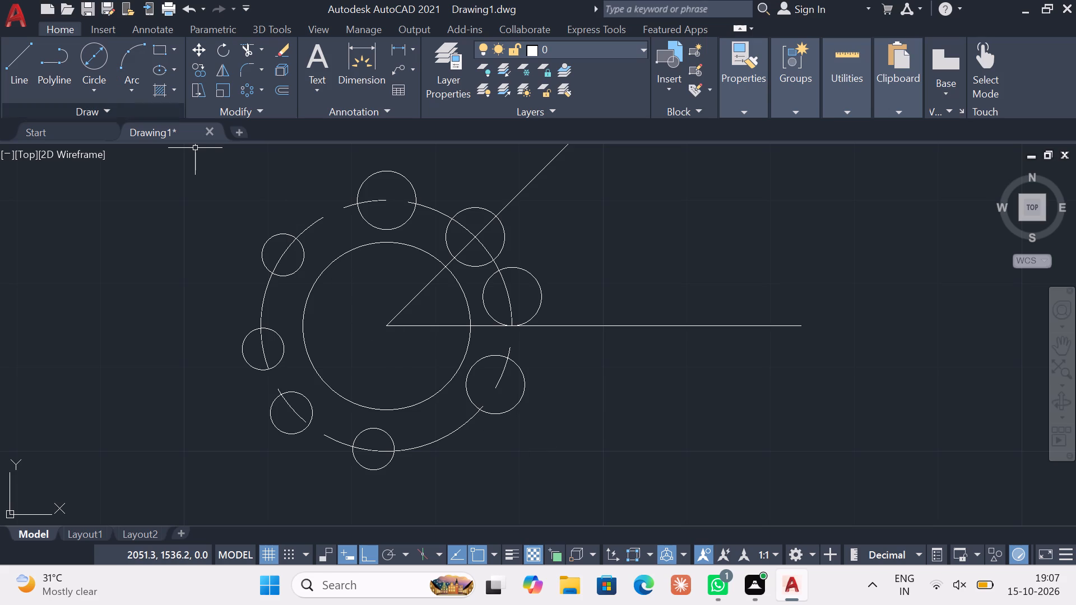
Draw a circle of 30 mm radius centred on the 20 mm circle's centre.
{"action": "left_click", "coordinate": [96, 84]}
{"action": "left_click", "coordinate": [78, 117]}
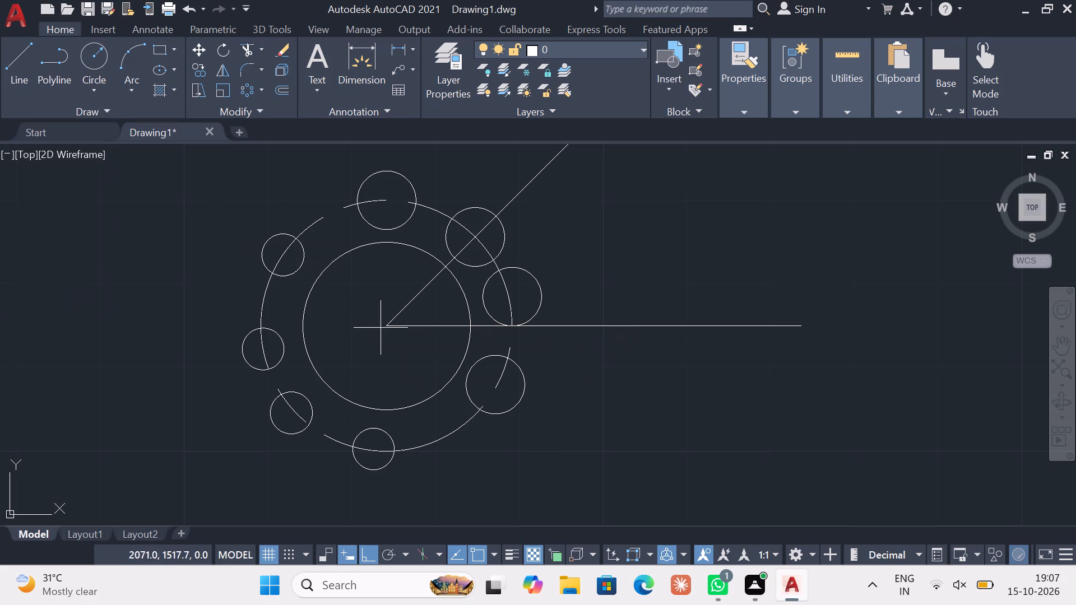
{"action": "left_click", "coordinate": [381, 330]}
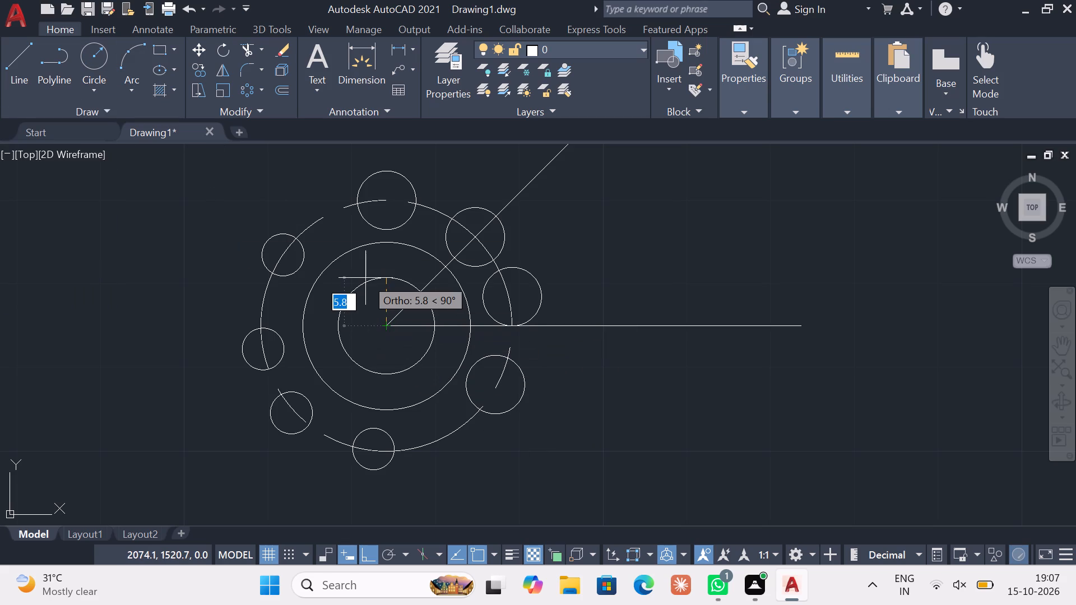
{"action": "type", "text": "30"}
{"action": "key", "text": "Return"}
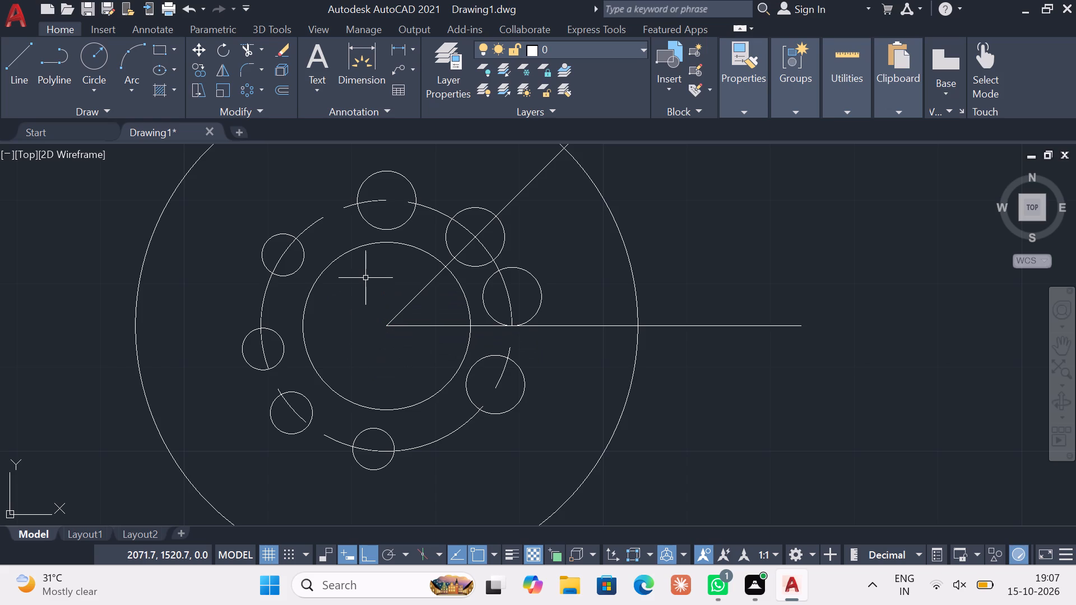
{"action": "scroll", "coordinate": [465, 361], "scroll_direction": "down", "scroll_amount": 2}
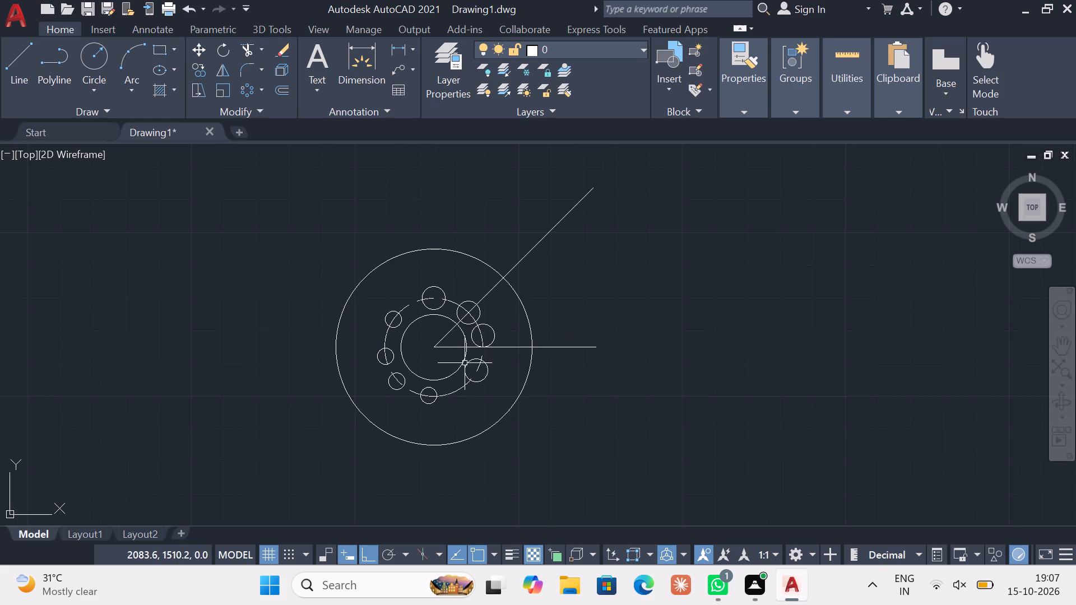
{"action": "key", "text": "Escape"}
{"action": "key", "text": "Escape"}
{"action": "key", "text": "Escape"}
{"action": "key", "text": "Escape"}
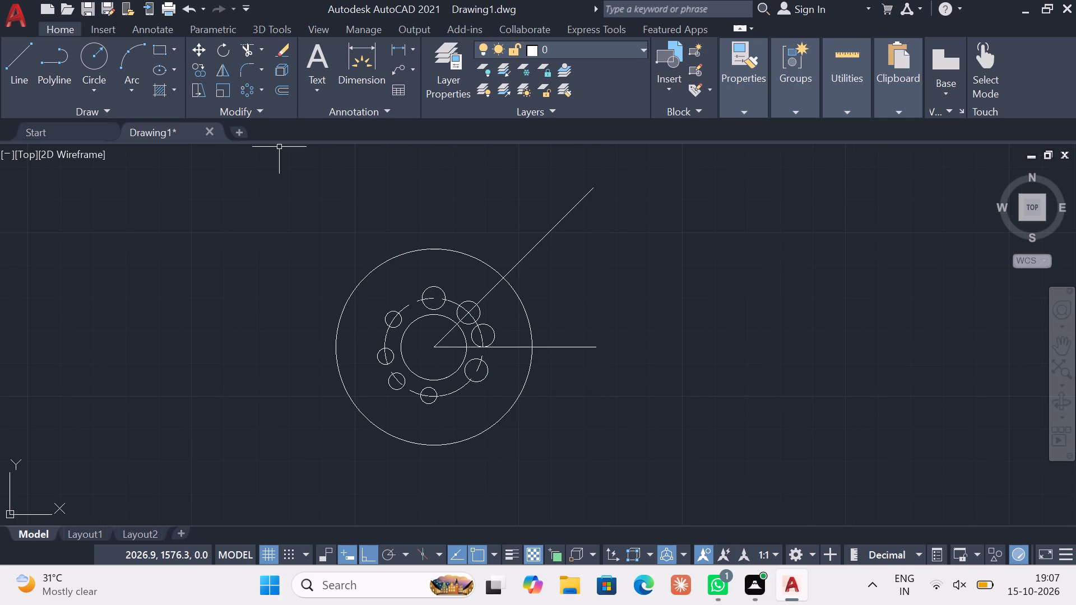
Draw a circle of 5 mm diameter centred on the top quadrant of the 30 mm radius circle.
{"action": "left_click", "coordinate": [95, 91]}
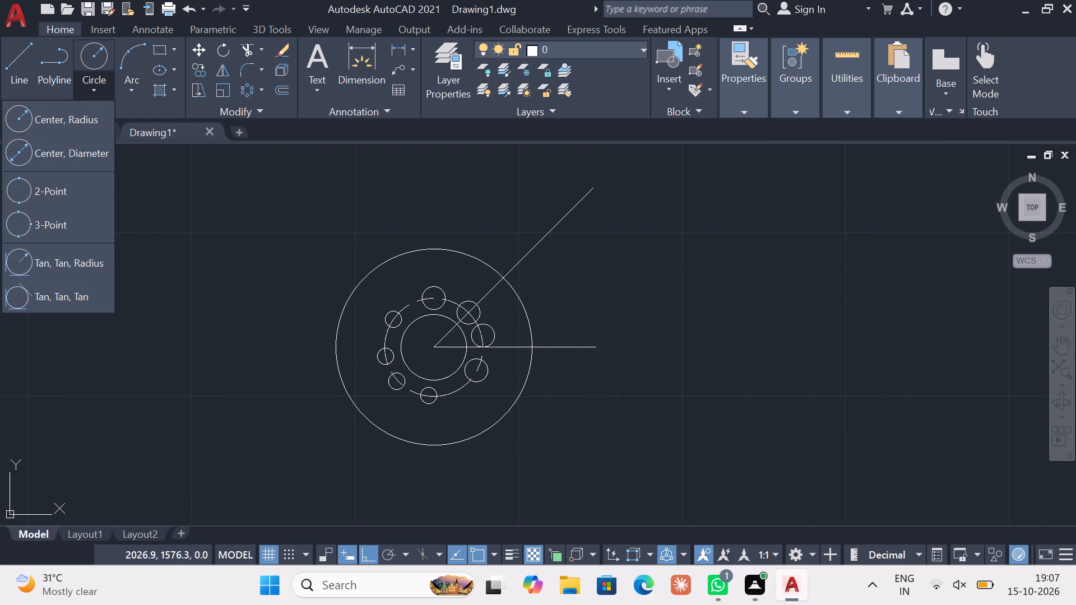
{"action": "left_click", "coordinate": [89, 146]}
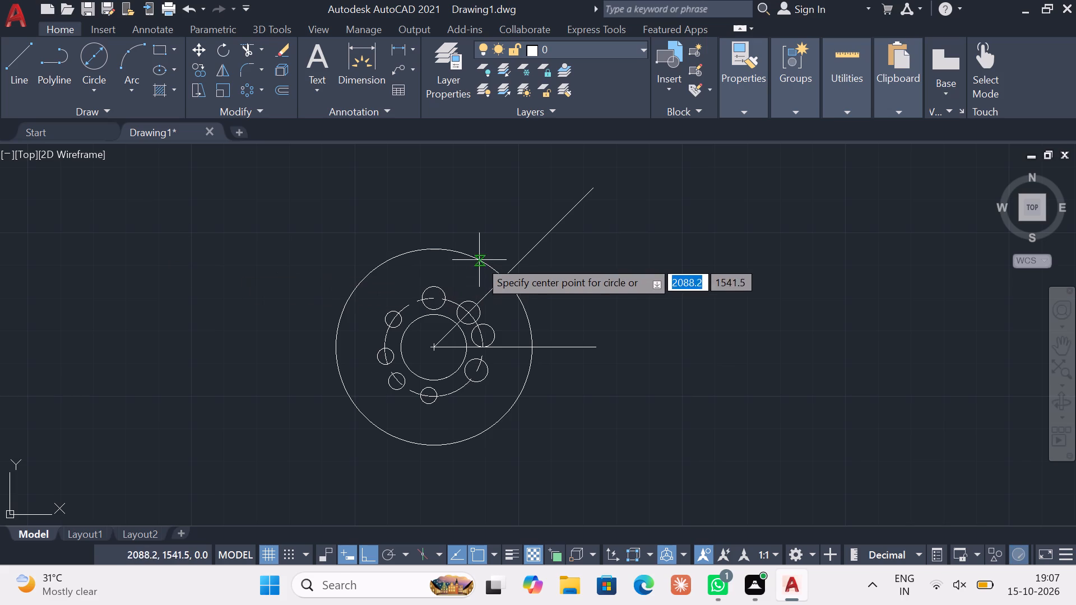
{"action": "left_click", "coordinate": [432, 254]}
{"action": "key", "text": "5"}
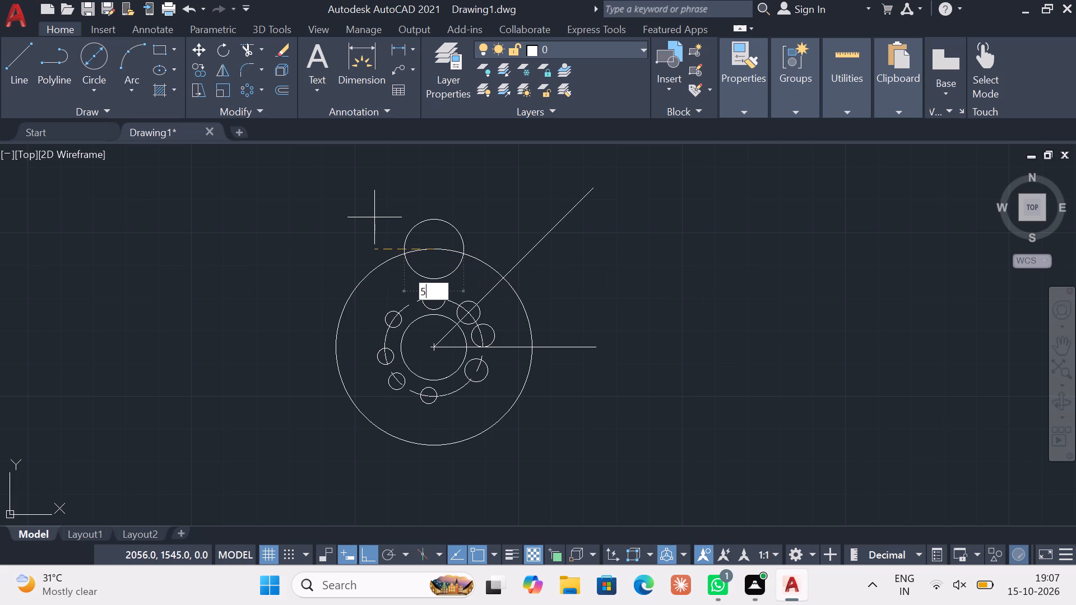
{"action": "key", "text": "Return"}
{"action": "key", "text": "Escape"}
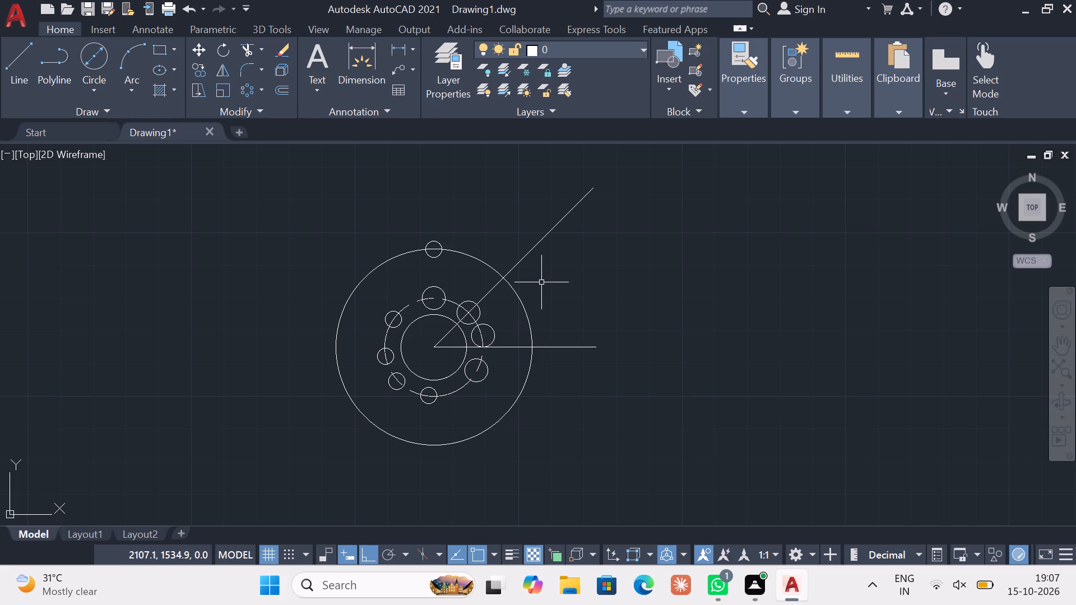
{"action": "key", "text": "Escape"}
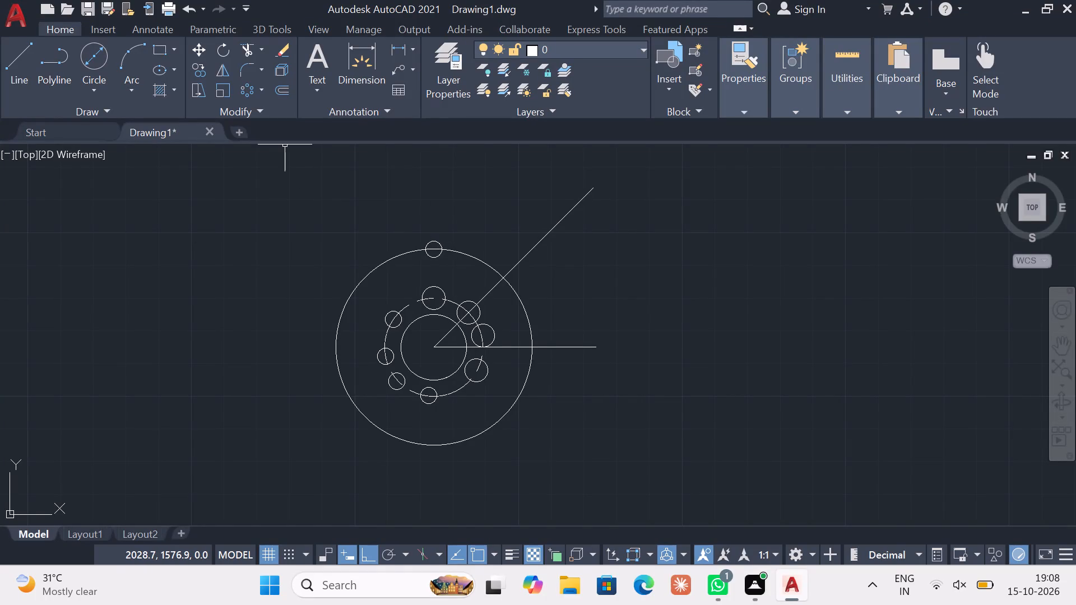
Polar array the top 5 mm circle about the common centre with 12 items over 360°.
{"action": "left_click", "coordinate": [243, 87]}
{"action": "scroll", "coordinate": [408, 258], "scroll_direction": "up", "scroll_amount": 1}
{"action": "left_click", "coordinate": [449, 258]}
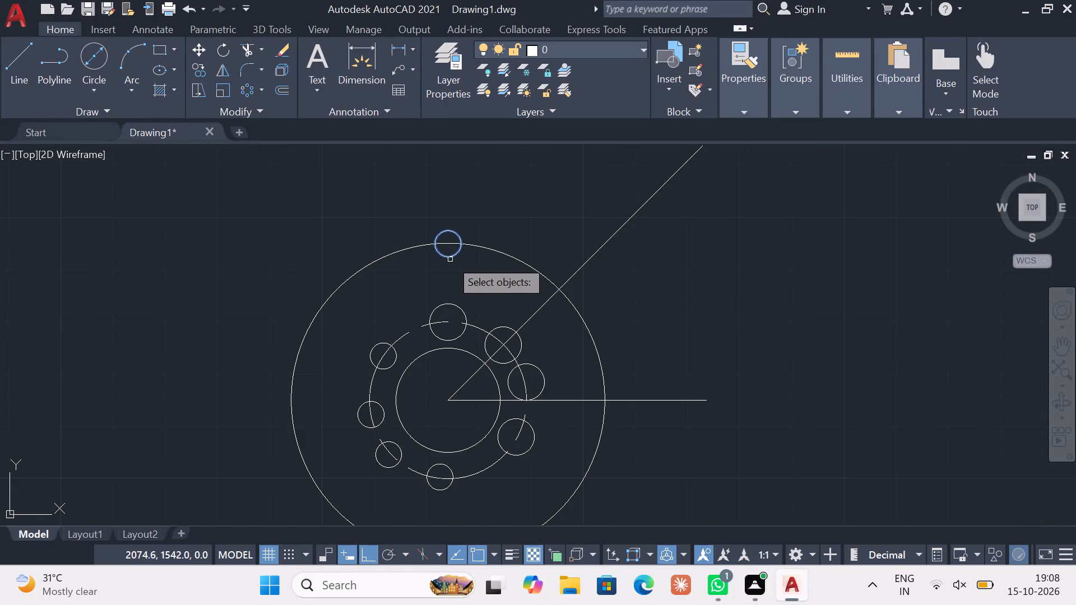
{"action": "right_click", "coordinate": [450, 259]}
{"action": "left_click", "coordinate": [453, 405]}
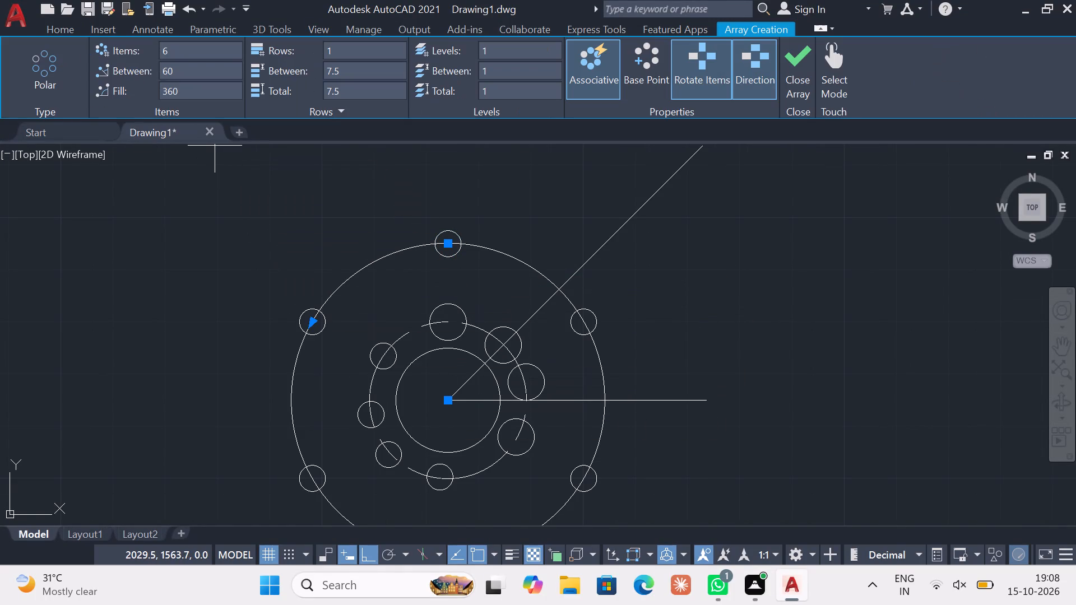
{"action": "double_click", "coordinate": [205, 53]}
{"action": "type", "text": "12"}
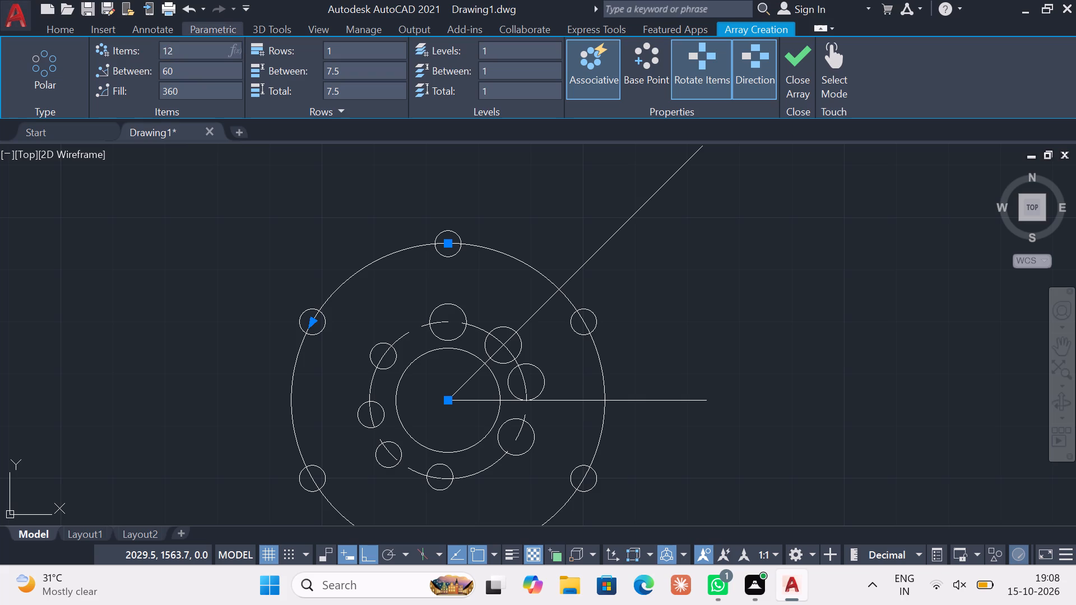
{"action": "key", "text": "Return"}
{"action": "scroll", "coordinate": [344, 238], "scroll_direction": "down", "scroll_amount": 1}
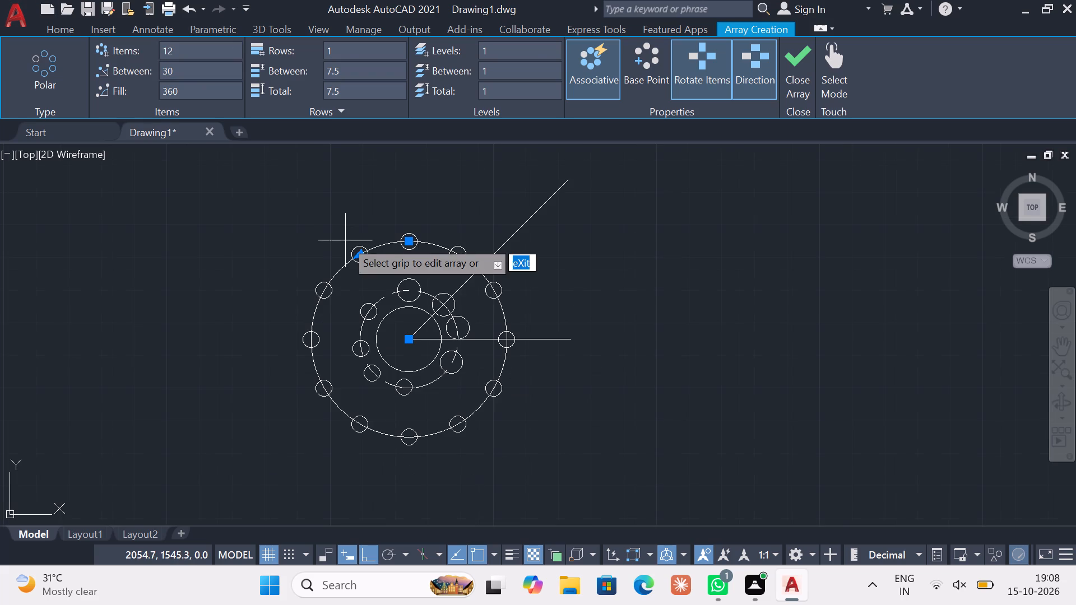
{"action": "key", "text": "Escape"}
{"action": "key", "text": "Escape"}
{"action": "key", "text": "Escape"}
{"action": "key", "text": "Escape"}
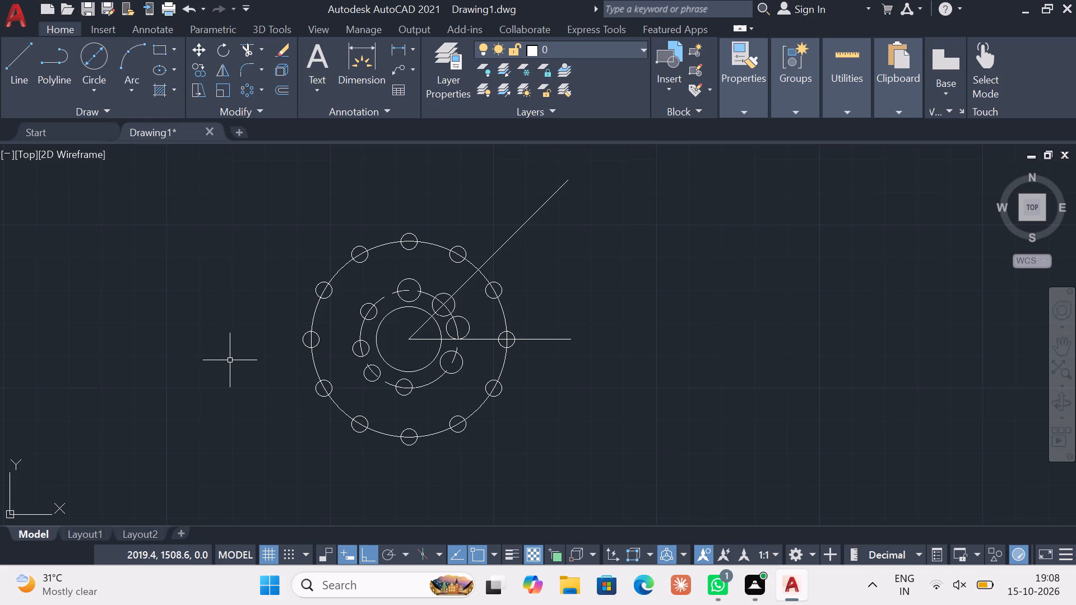
{"action": "key", "text": "Escape"}
{"action": "key", "text": "Escape"}
Set the current linetype to ACAD_ISO08W100 and draw a circle of 85 mm diameter at the common centre.
{"action": "left_click", "coordinate": [741, 101]}
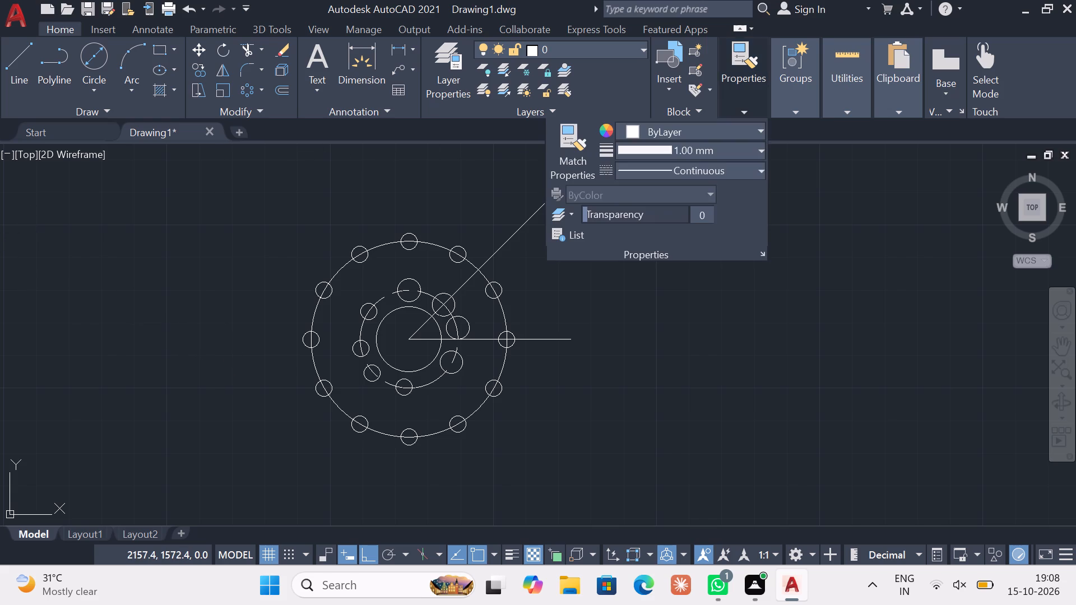
{"action": "left_click", "coordinate": [712, 178]}
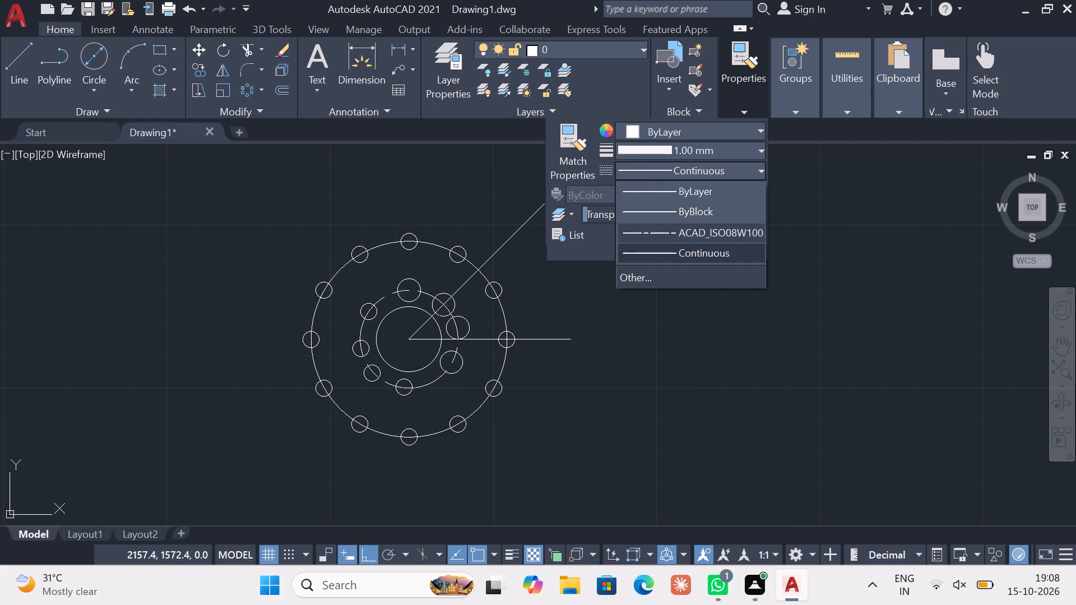
{"action": "left_click", "coordinate": [702, 234]}
{"action": "left_click", "coordinate": [106, 80]}
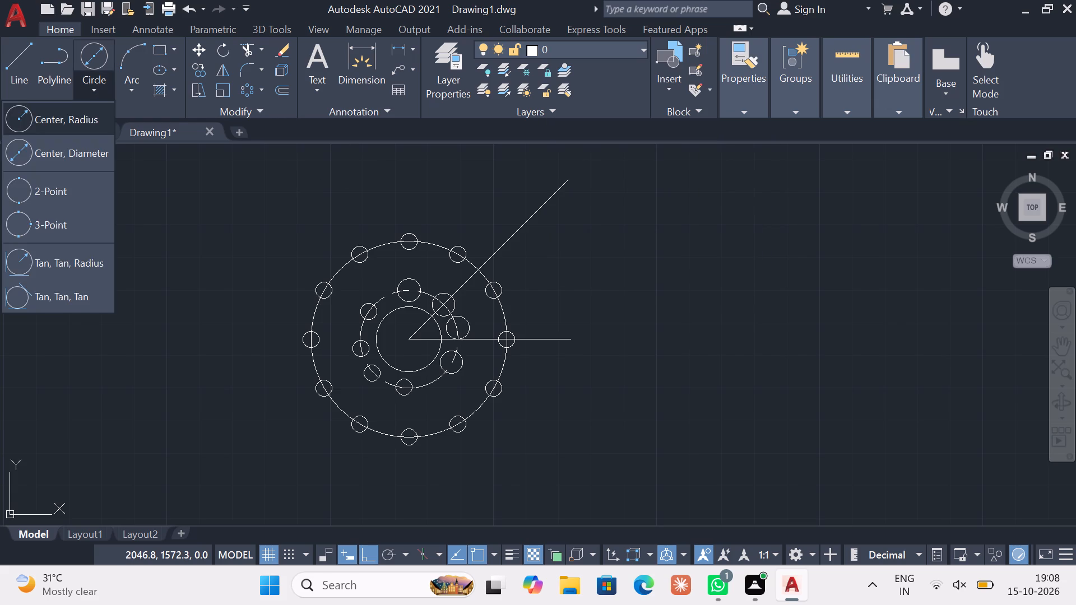
{"action": "left_click", "coordinate": [106, 151]}
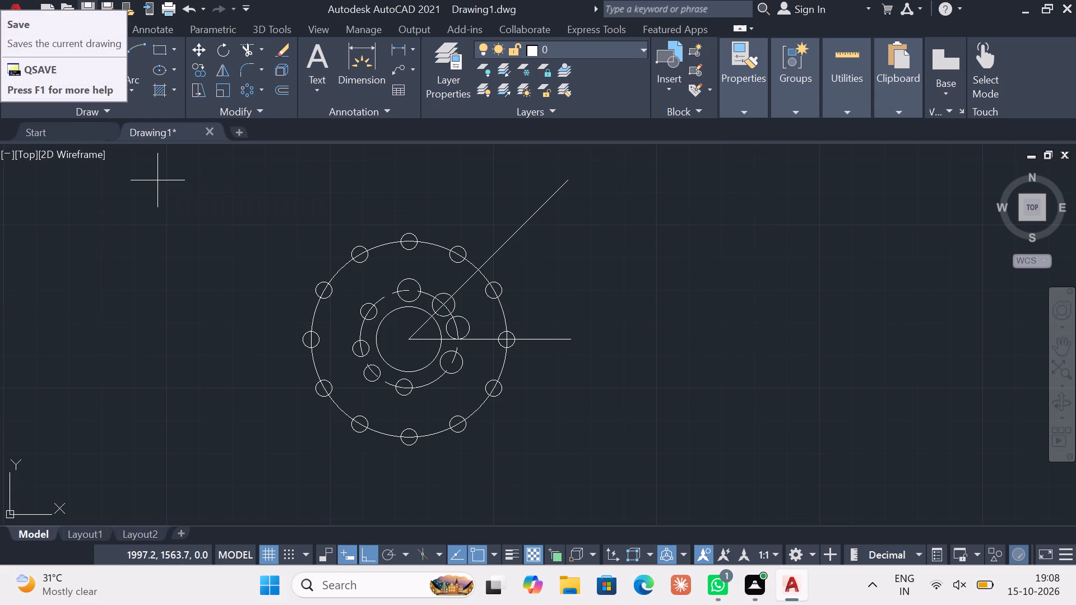
{"action": "left_click", "coordinate": [414, 337]}
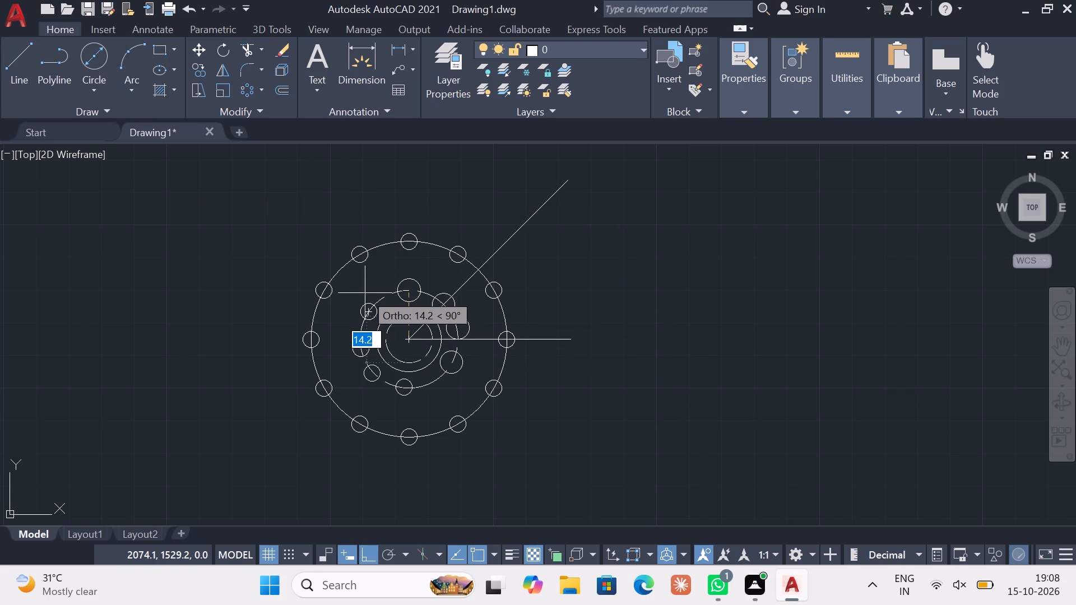
{"action": "type", "text": "85"}
{"action": "key", "text": "Return"}
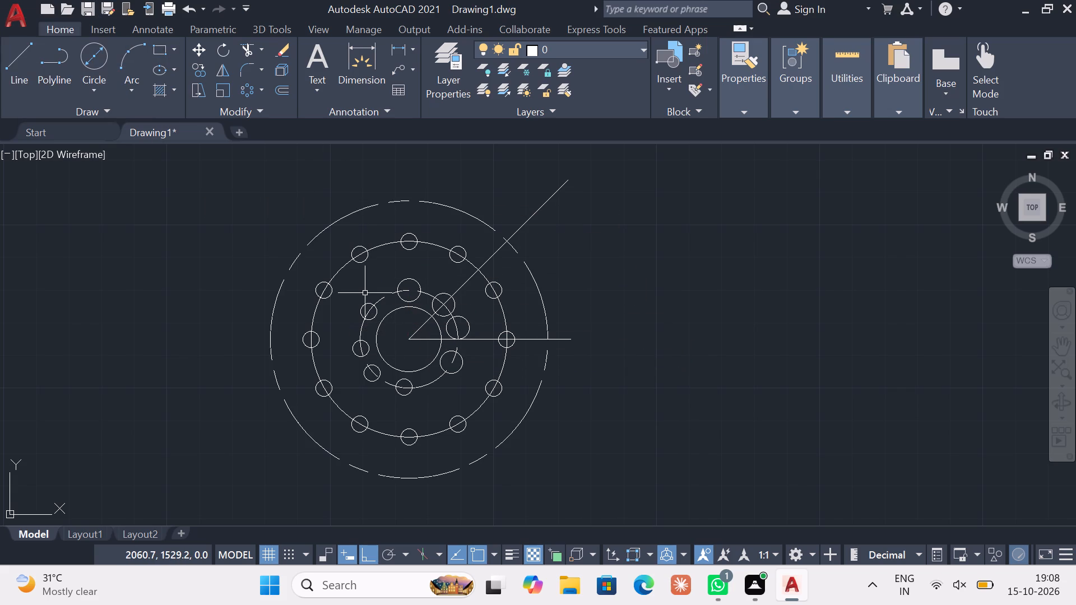
Set the current linetype back to Continuous.
{"action": "left_click", "coordinate": [737, 108]}
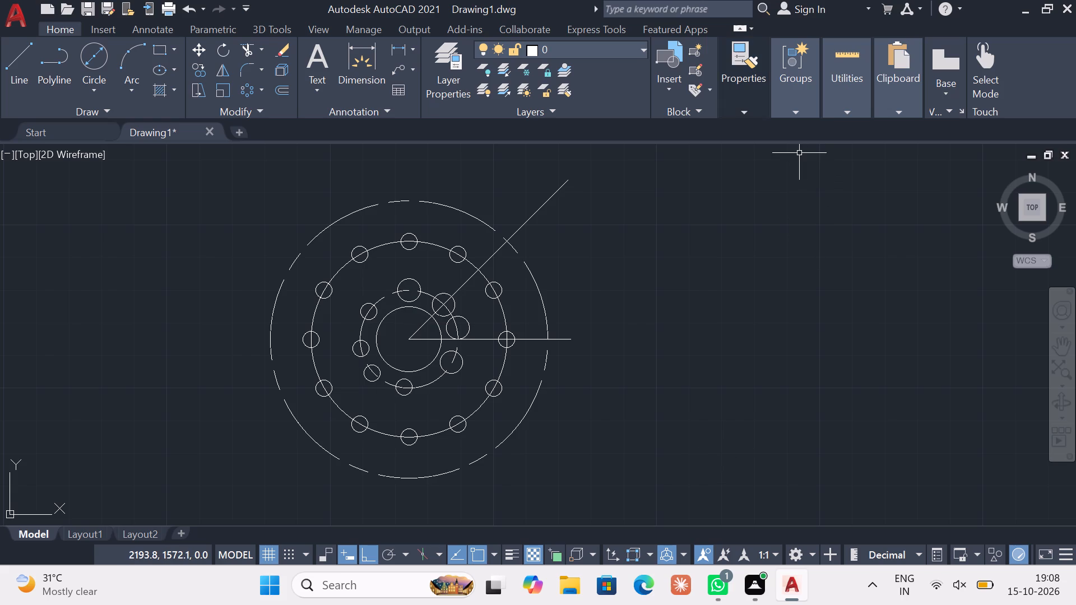
{"action": "left_click", "coordinate": [742, 170]}
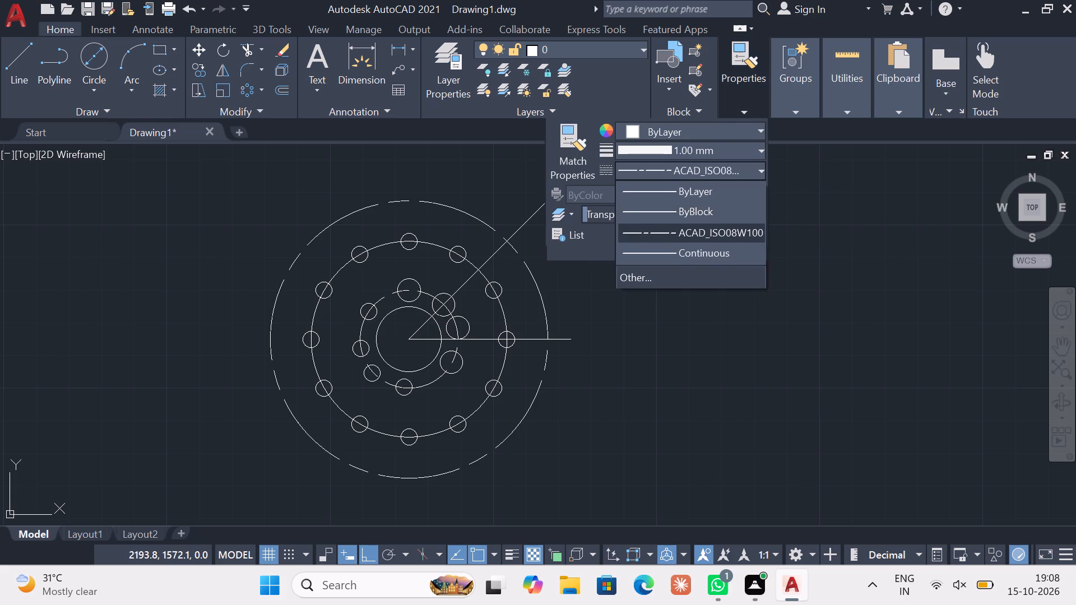
{"action": "left_click", "coordinate": [688, 247]}
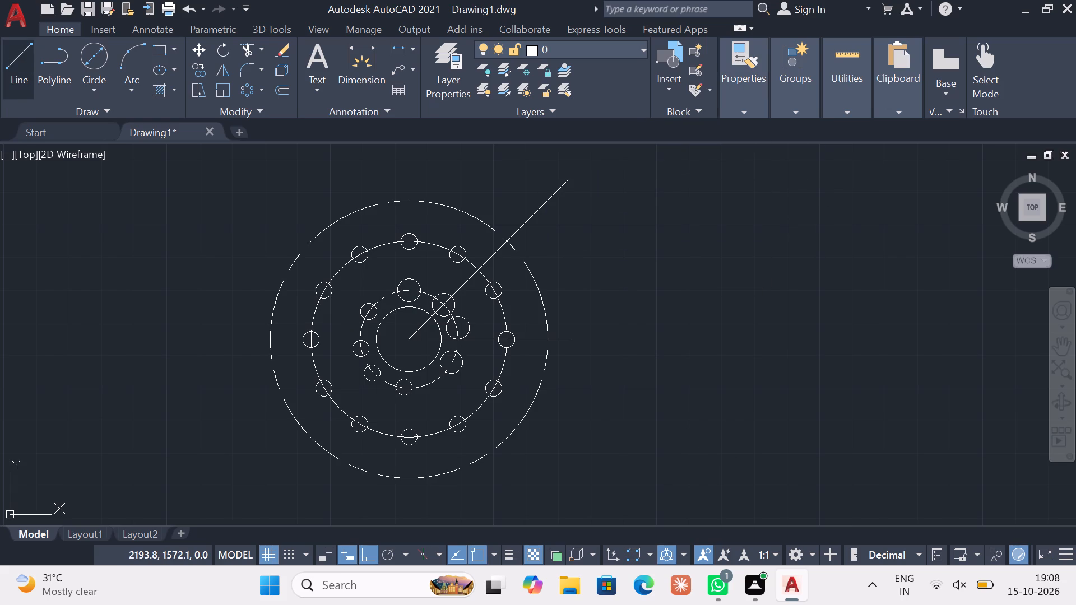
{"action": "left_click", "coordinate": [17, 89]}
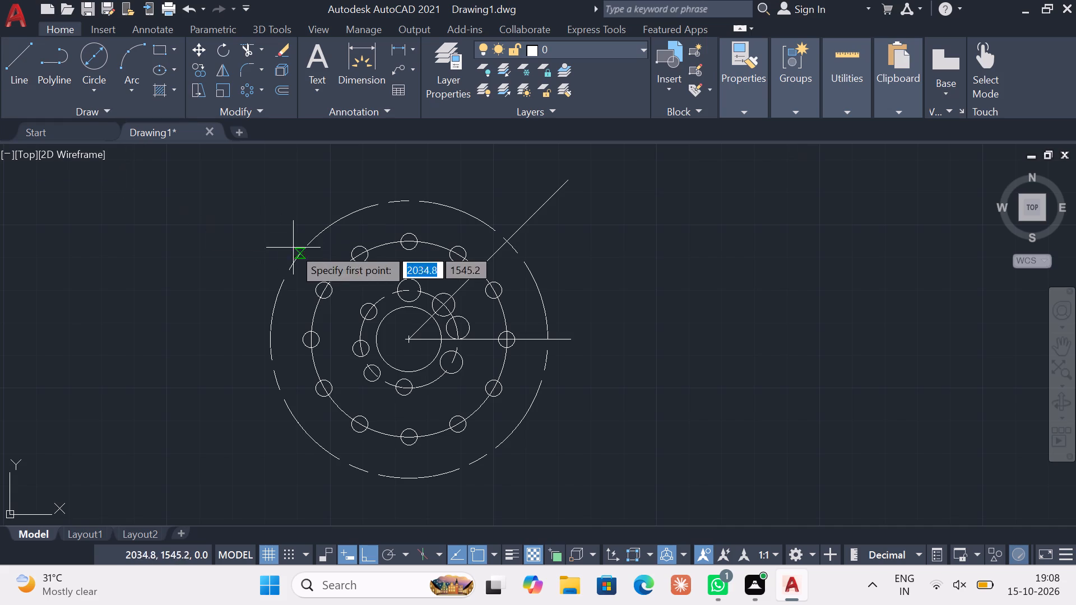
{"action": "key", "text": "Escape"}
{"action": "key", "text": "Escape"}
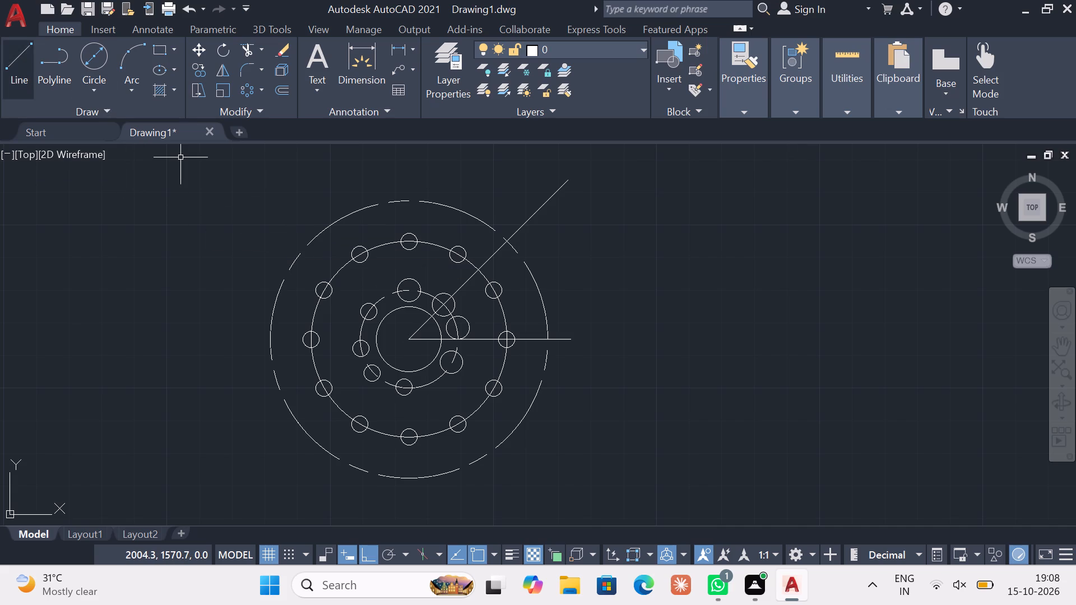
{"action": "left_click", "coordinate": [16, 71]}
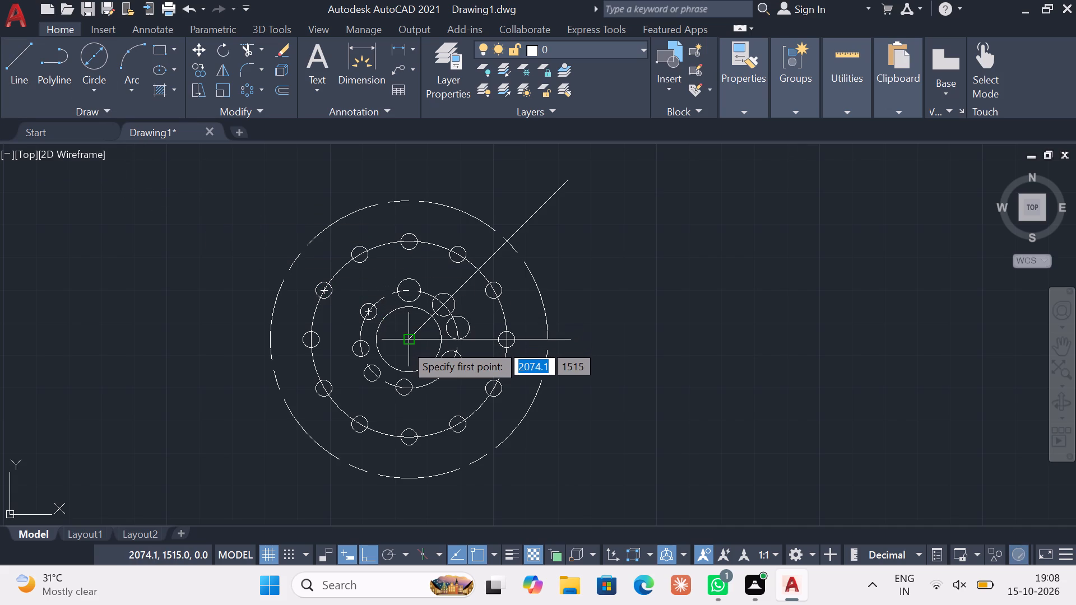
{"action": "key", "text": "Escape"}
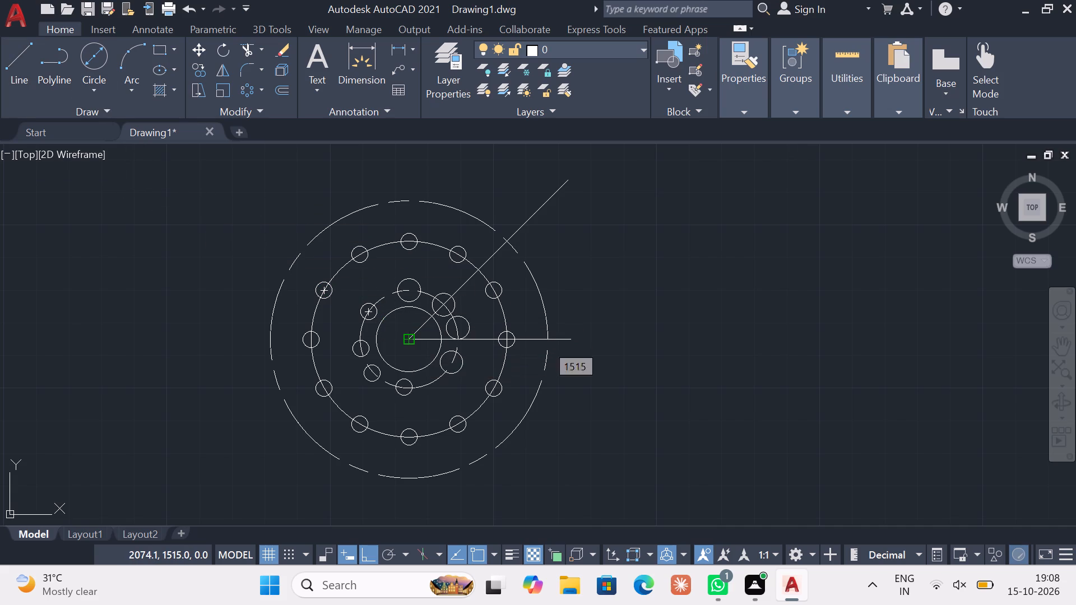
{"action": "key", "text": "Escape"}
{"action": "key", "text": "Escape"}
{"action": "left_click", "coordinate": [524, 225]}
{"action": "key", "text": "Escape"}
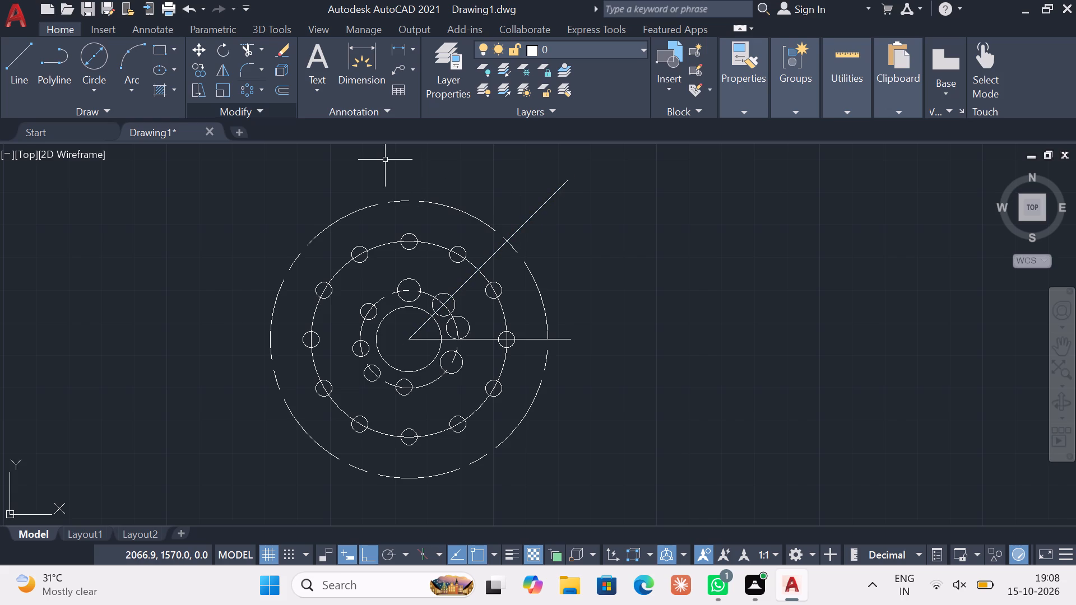
Mirror the upper-right diagonal line about the horizontal axis through the common centre, keeping the source line.
{"action": "left_click", "coordinate": [223, 74]}
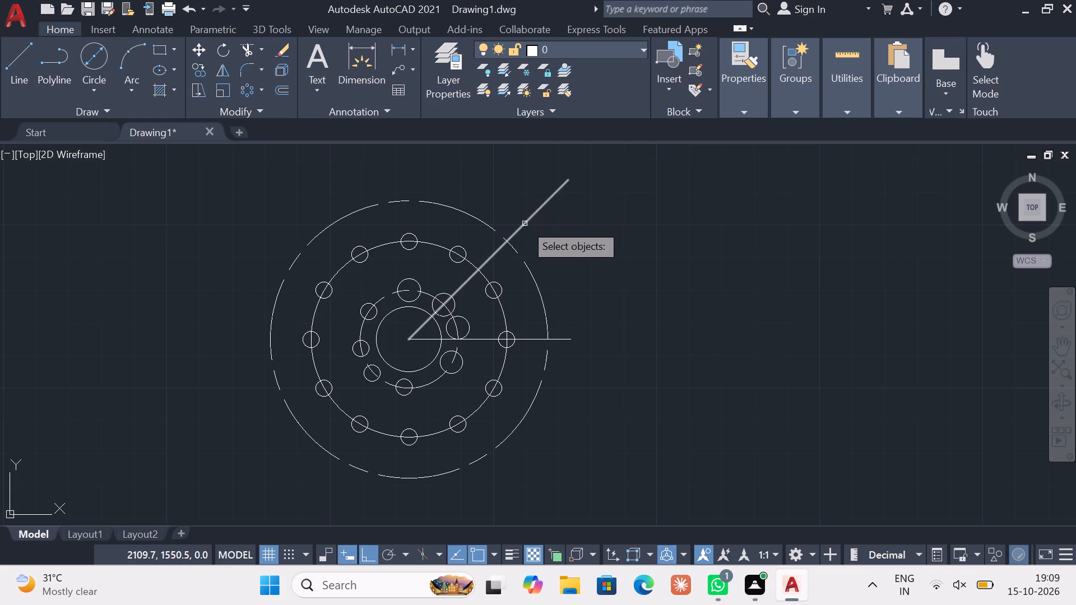
{"action": "left_click", "coordinate": [525, 224]}
{"action": "right_click", "coordinate": [423, 291]}
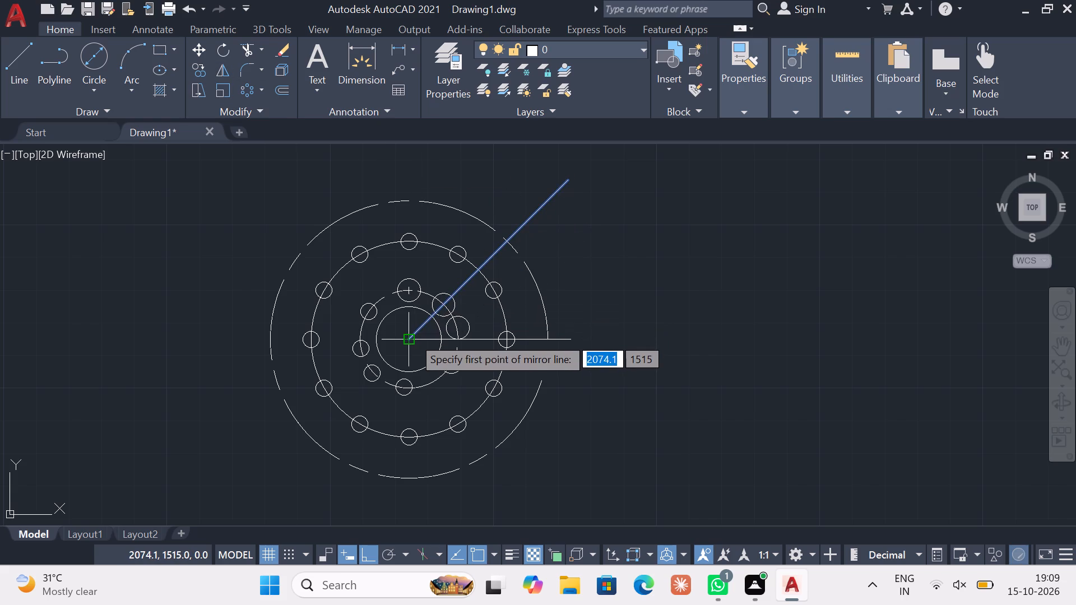
{"action": "left_click", "coordinate": [412, 337]}
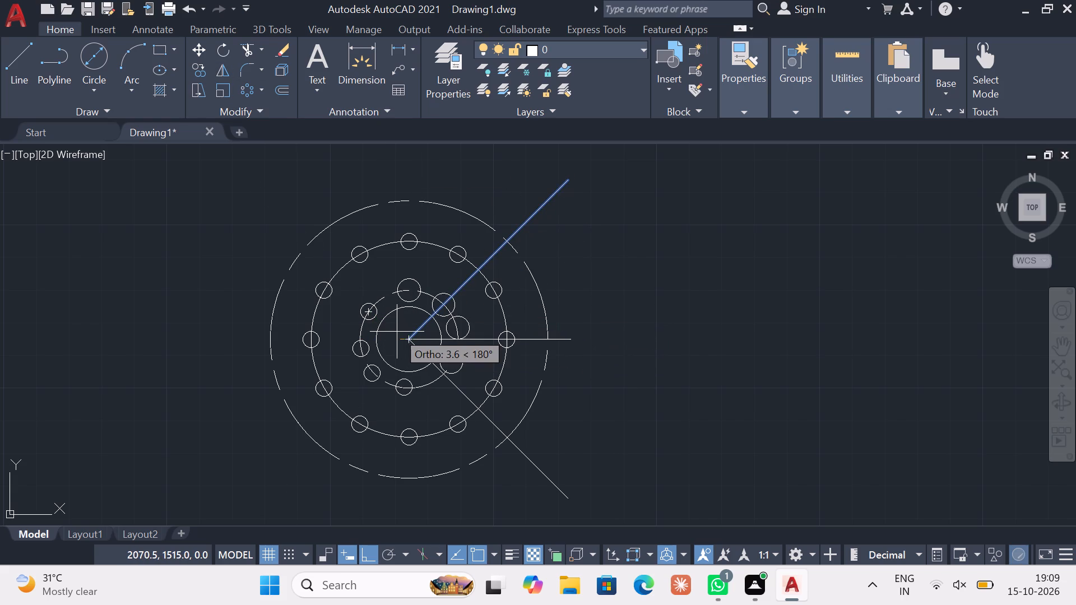
{"action": "left_click", "coordinate": [397, 332]}
{"action": "left_click_drag", "start_coordinate": [426, 393], "coordinate": [397, 332]}
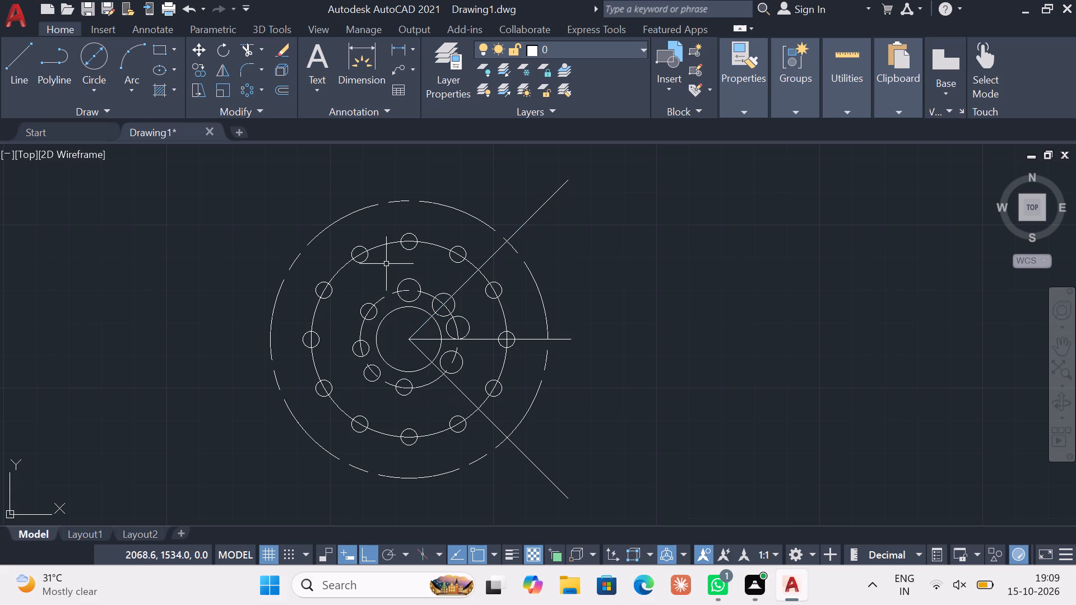
{"action": "key", "text": "Escape"}
{"action": "key", "text": "Escape"}
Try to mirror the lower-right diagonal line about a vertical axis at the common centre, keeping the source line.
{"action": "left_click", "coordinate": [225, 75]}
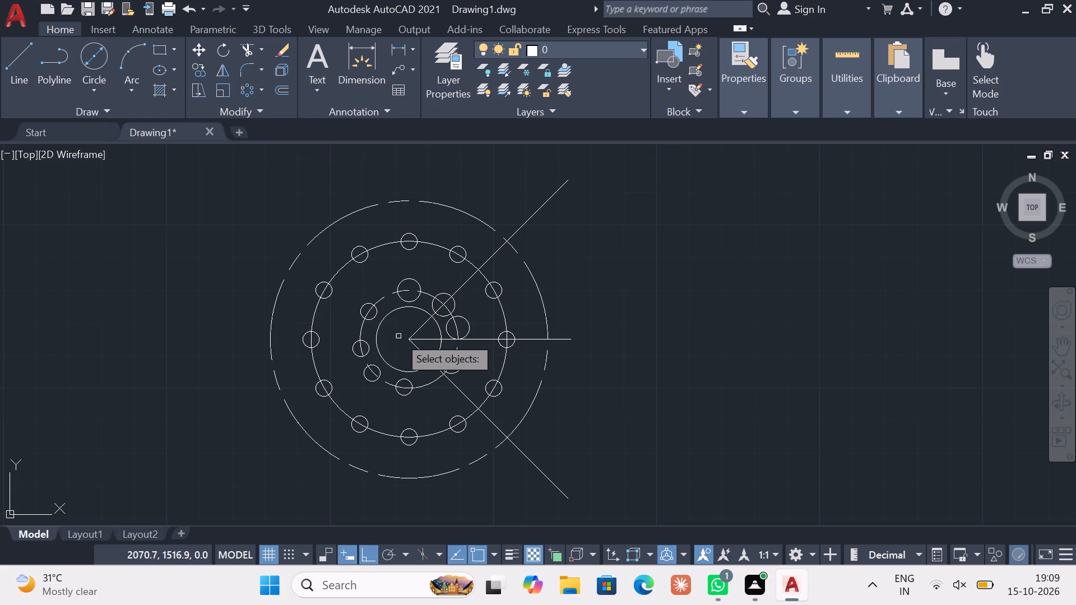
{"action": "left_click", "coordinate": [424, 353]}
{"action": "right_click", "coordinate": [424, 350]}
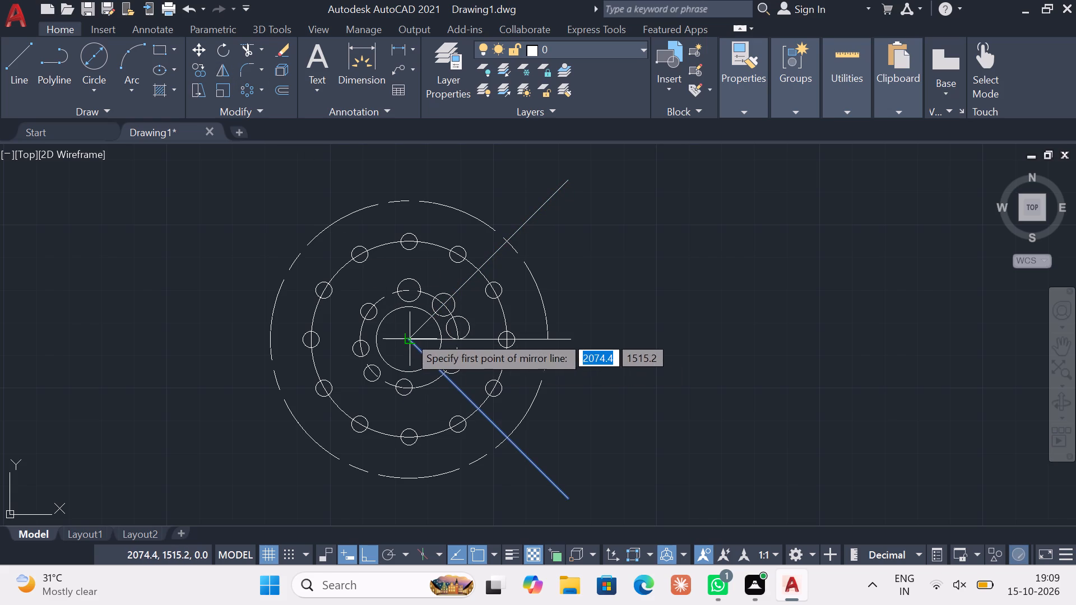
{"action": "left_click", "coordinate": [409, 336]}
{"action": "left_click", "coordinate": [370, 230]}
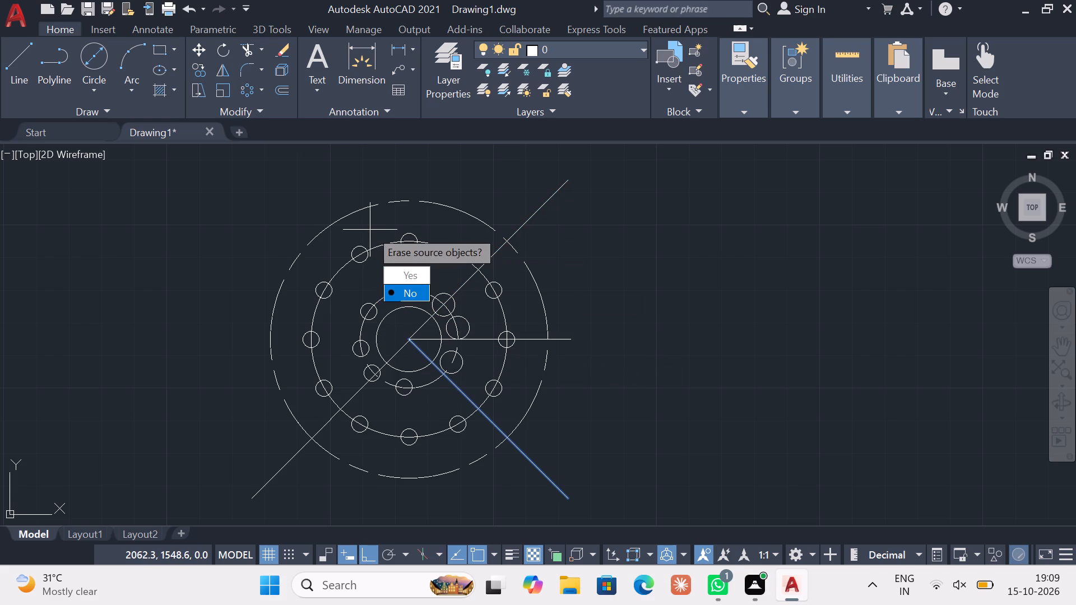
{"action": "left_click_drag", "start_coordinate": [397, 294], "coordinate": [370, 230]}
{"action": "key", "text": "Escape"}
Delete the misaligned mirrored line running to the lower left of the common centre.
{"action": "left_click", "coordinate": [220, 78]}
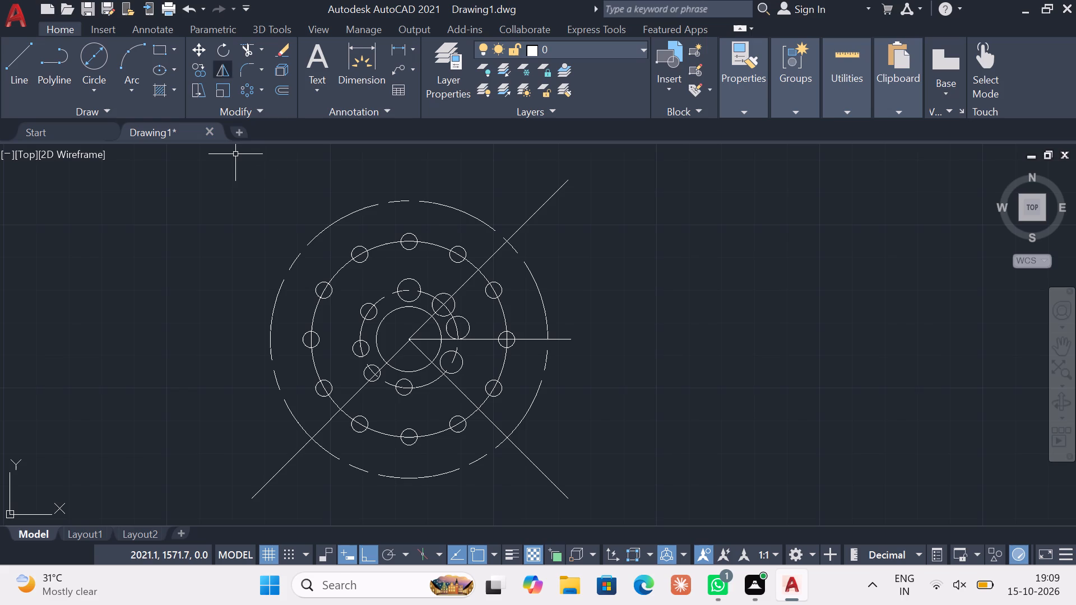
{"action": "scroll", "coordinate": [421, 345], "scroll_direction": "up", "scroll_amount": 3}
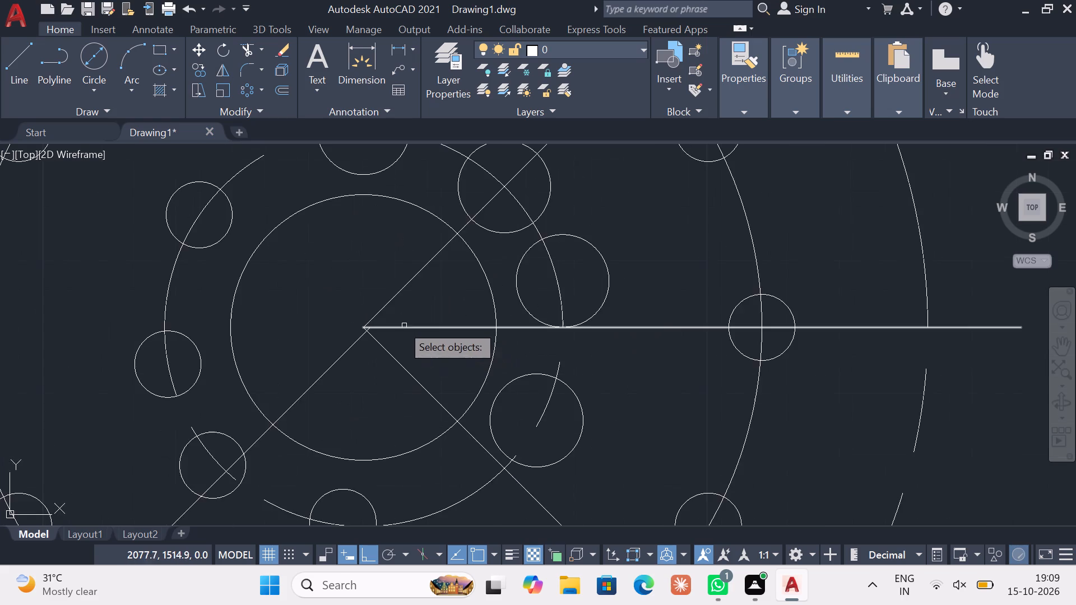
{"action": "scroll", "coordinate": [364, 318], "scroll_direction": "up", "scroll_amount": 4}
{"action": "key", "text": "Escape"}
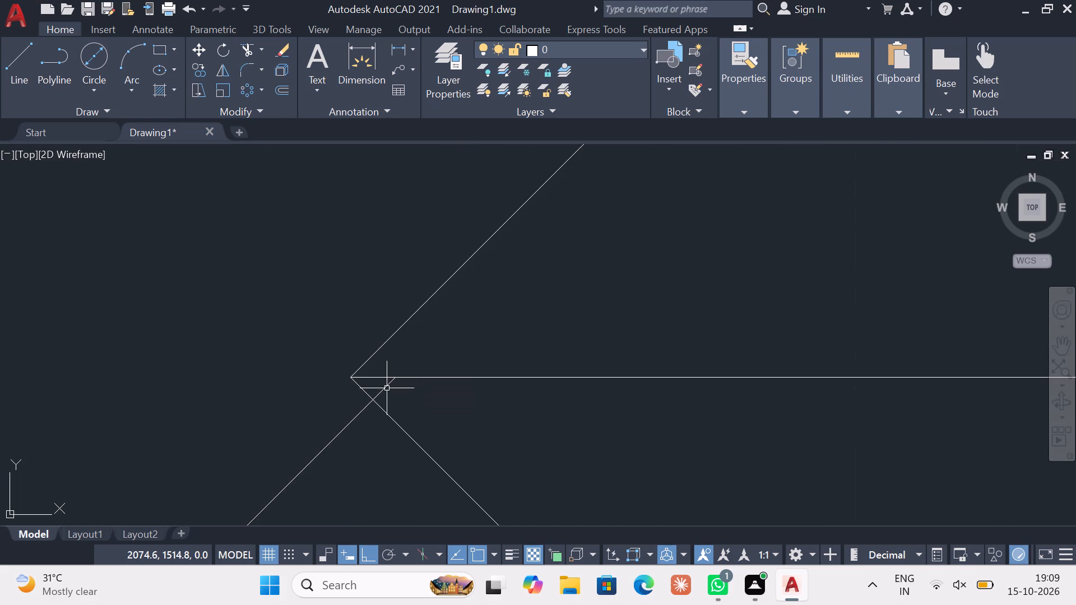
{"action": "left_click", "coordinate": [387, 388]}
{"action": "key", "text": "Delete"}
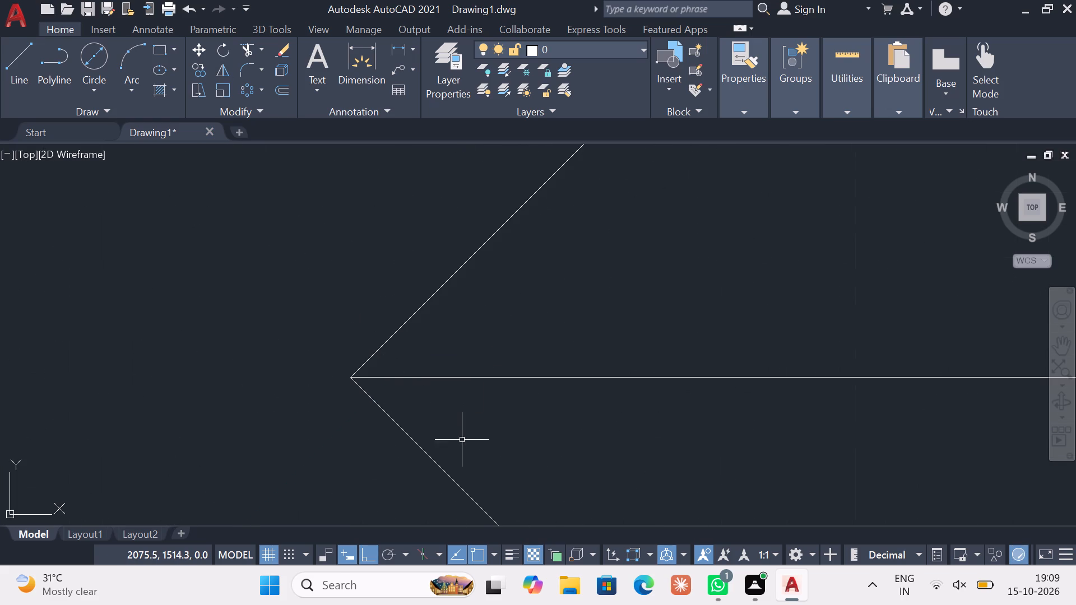
Mirror the lower-right diagonal line about the vertical axis through its endpoint at the common centre, keeping the source line.
{"action": "left_click", "coordinate": [461, 445]}
{"action": "left_click", "coordinate": [373, 430]}
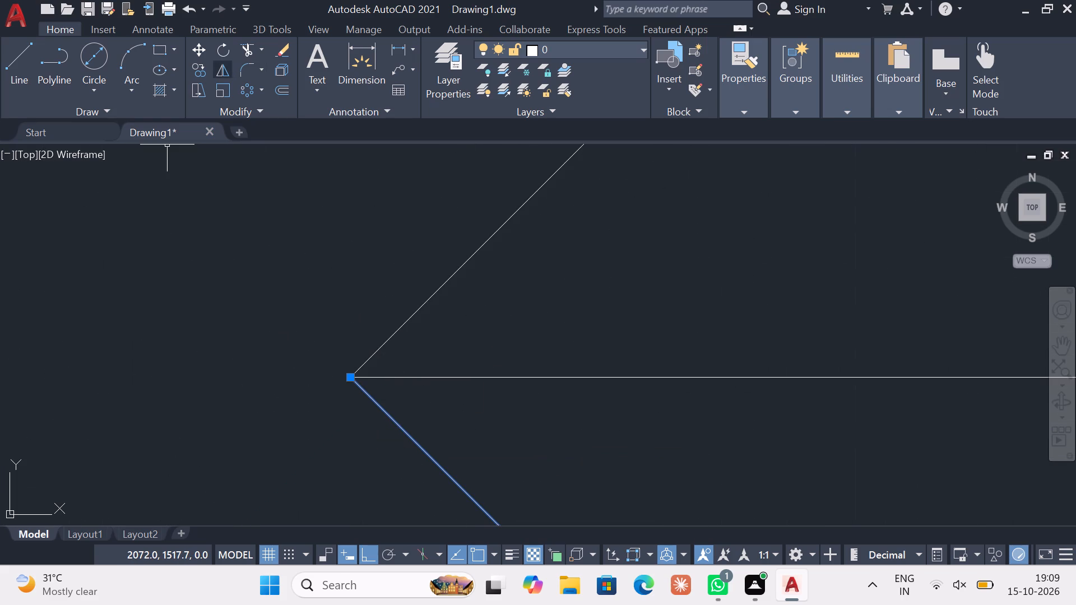
{"action": "left_click", "coordinate": [219, 66]}
{"action": "right_click", "coordinate": [325, 353]}
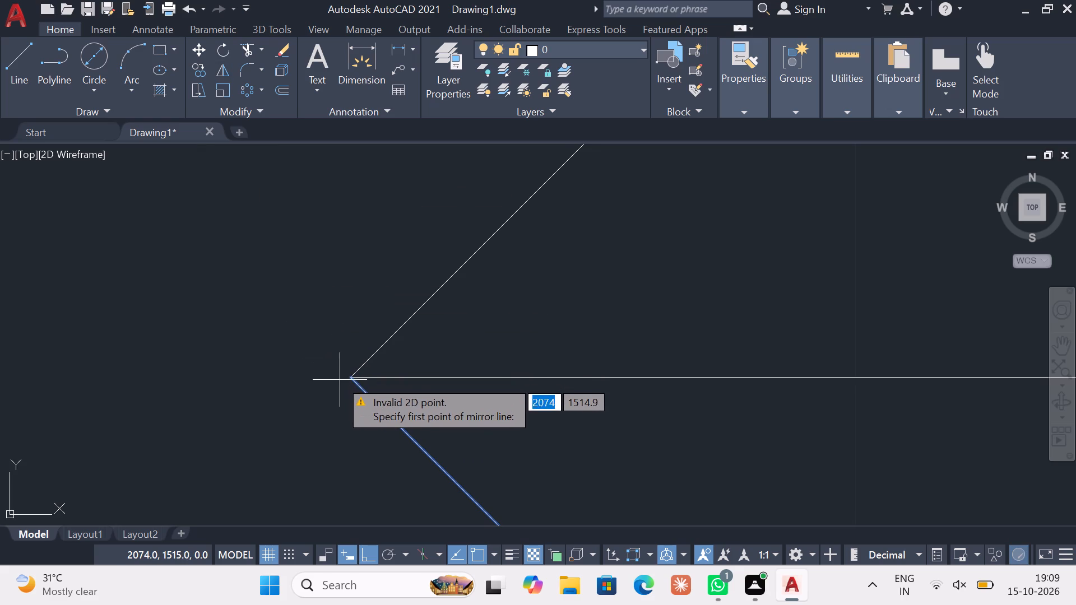
{"action": "left_click", "coordinate": [350, 379]}
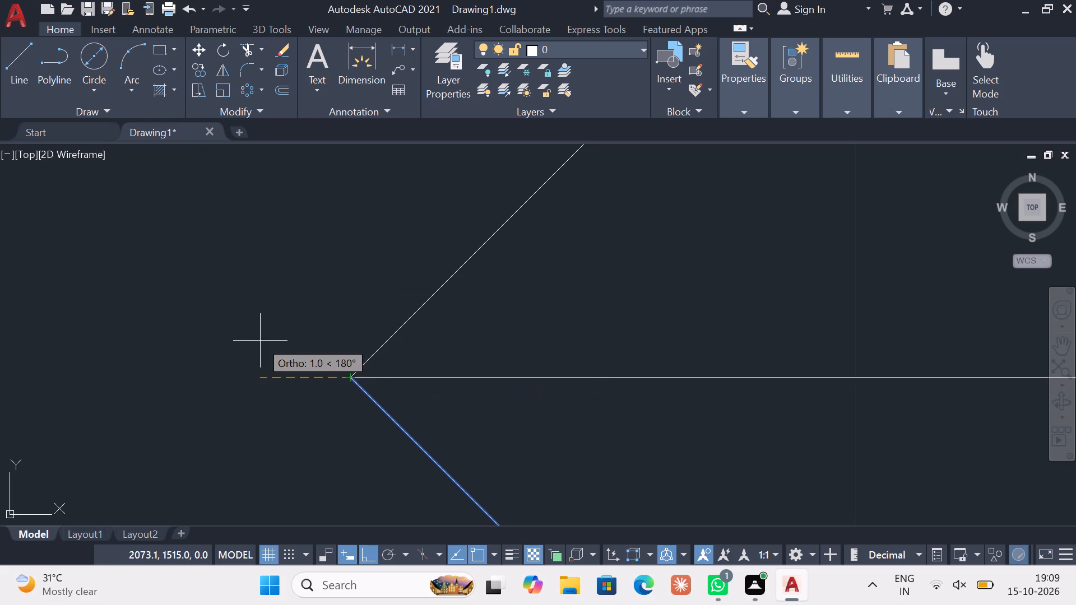
{"action": "scroll", "coordinate": [257, 334], "scroll_direction": "down", "scroll_amount": 2}
{"action": "left_click", "coordinate": [273, 308]}
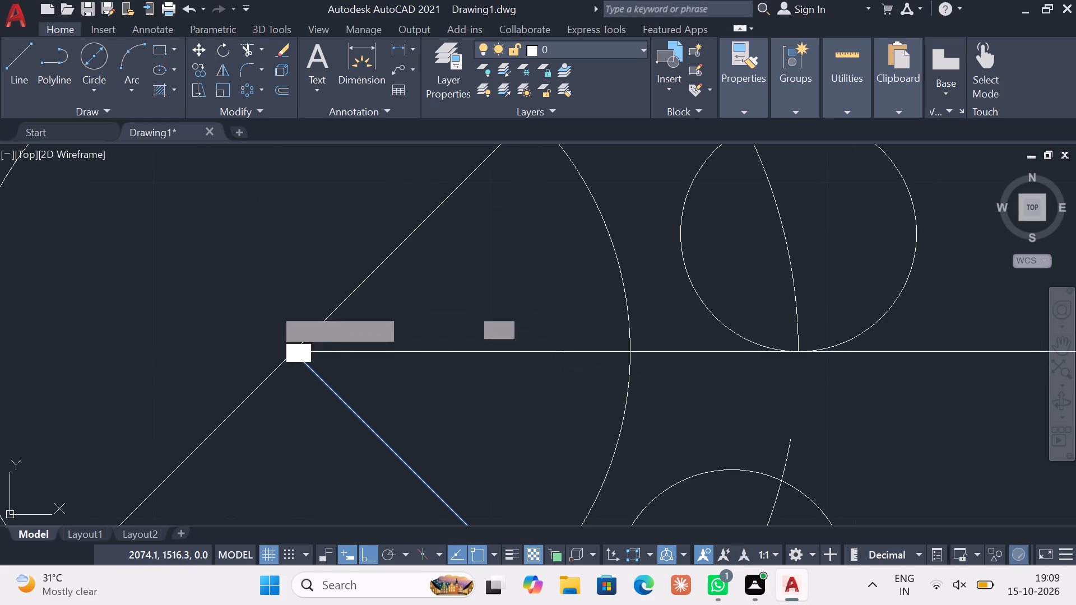
{"action": "left_click_drag", "start_coordinate": [310, 373], "coordinate": [273, 308]}
{"action": "scroll", "coordinate": [272, 299], "scroll_direction": "down", "scroll_amount": 2}
{"action": "key", "text": "Escape"}
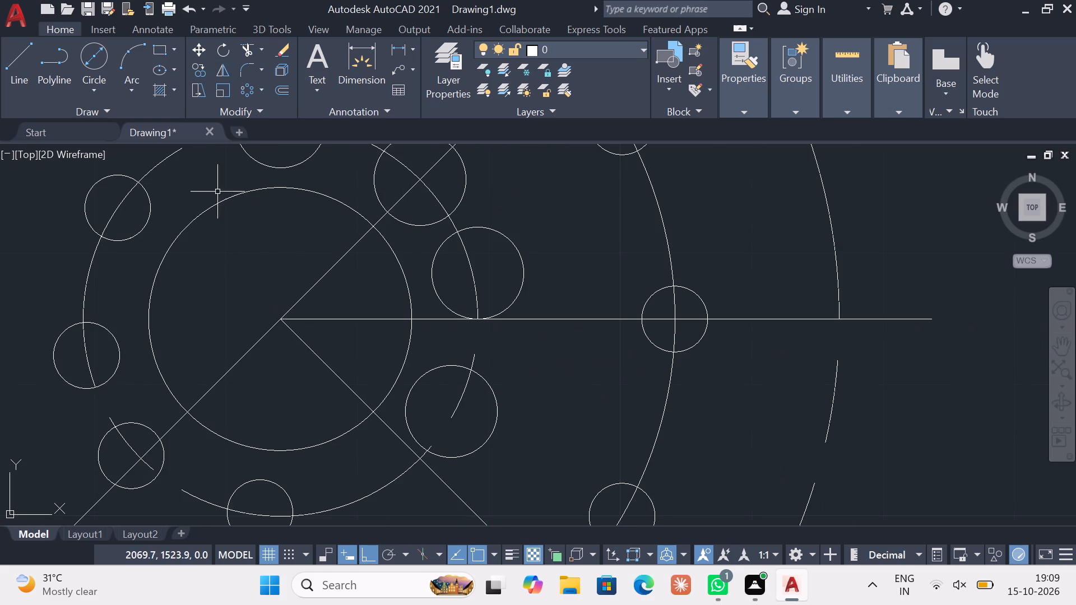
{"action": "key", "text": "Escape"}
Mirror the lower-left diagonal line about the horizontal axis through the common centre, keeping the source line.
{"action": "left_click", "coordinate": [223, 72]}
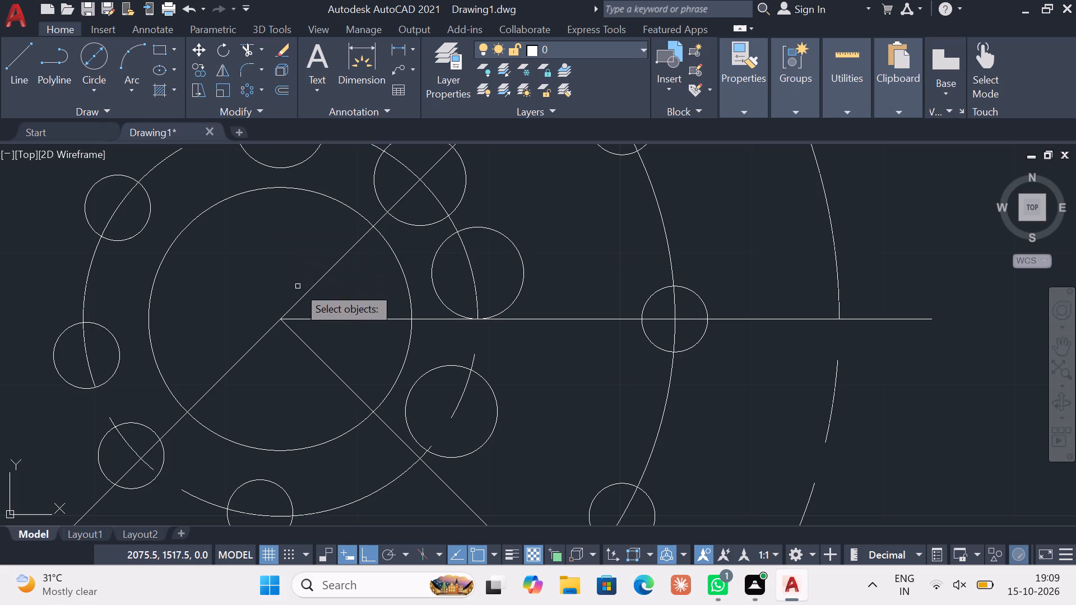
{"action": "left_click", "coordinate": [263, 337]}
{"action": "right_click", "coordinate": [263, 288]}
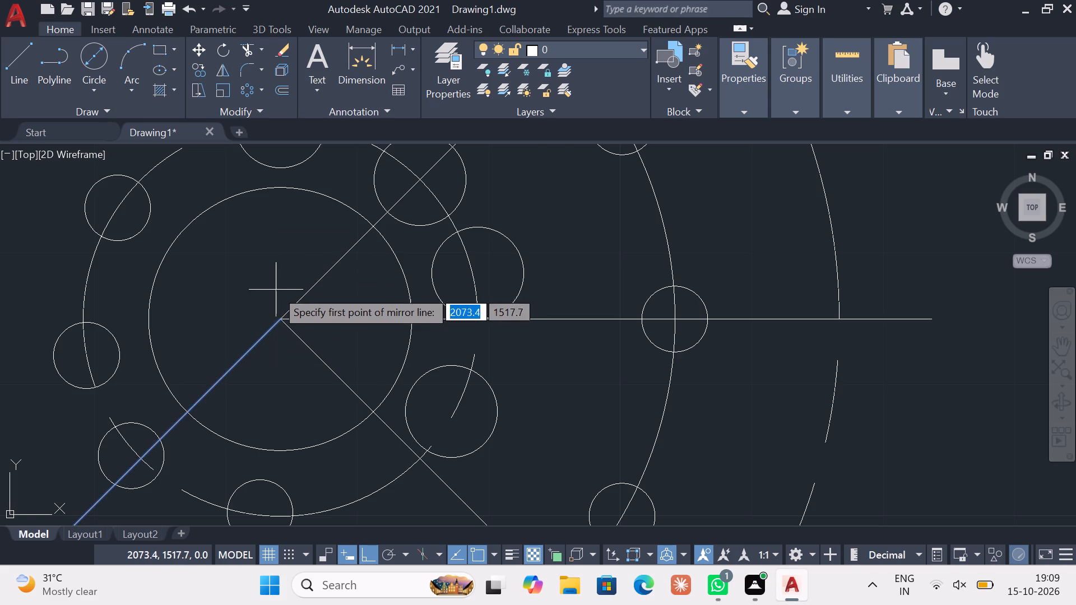
{"action": "scroll", "coordinate": [282, 299], "scroll_direction": "up", "scroll_amount": 2}
{"action": "left_click", "coordinate": [280, 332]}
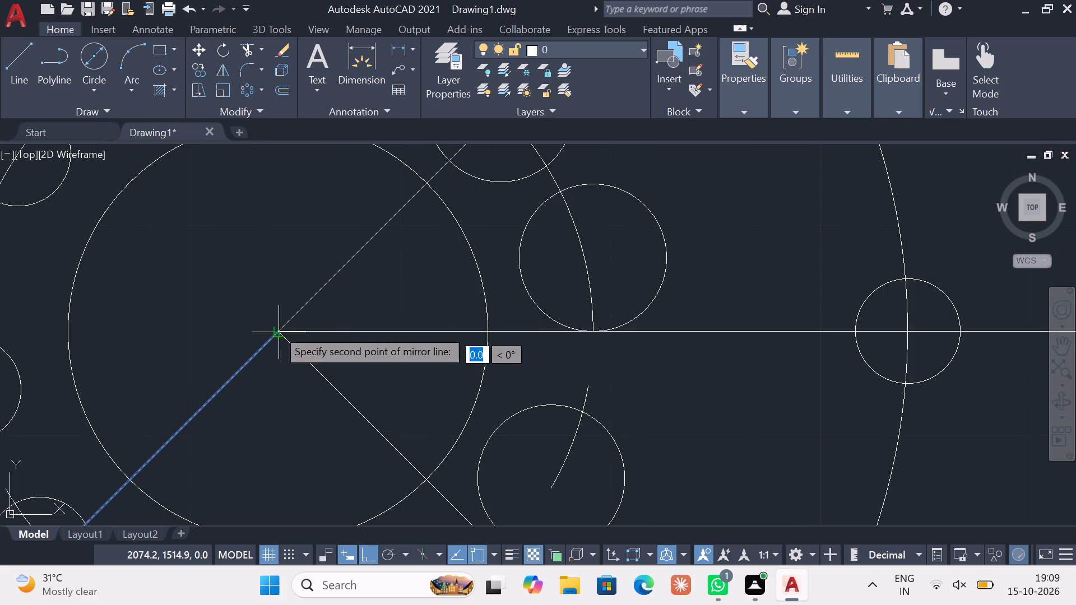
{"action": "left_click", "coordinate": [355, 348]}
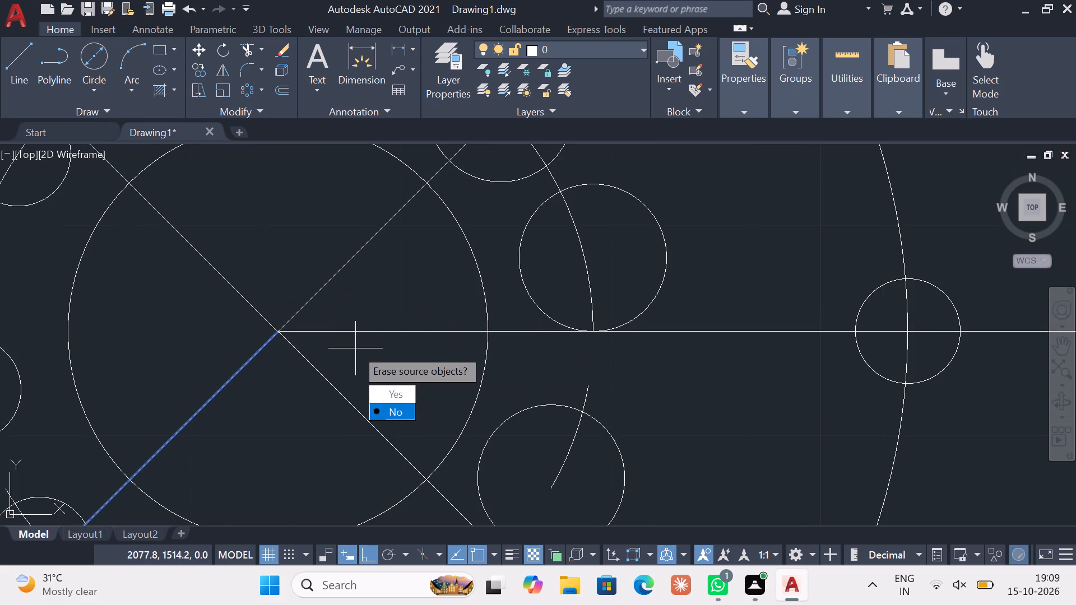
{"action": "left_click", "coordinate": [373, 407]}
{"action": "scroll", "coordinate": [313, 263], "scroll_direction": "down", "scroll_amount": 3}
{"action": "middle_click_drag", "start_coordinate": [310, 257], "coordinate": [328, 326]}
{"action": "scroll", "coordinate": [328, 326], "scroll_direction": "down", "scroll_amount": 2}
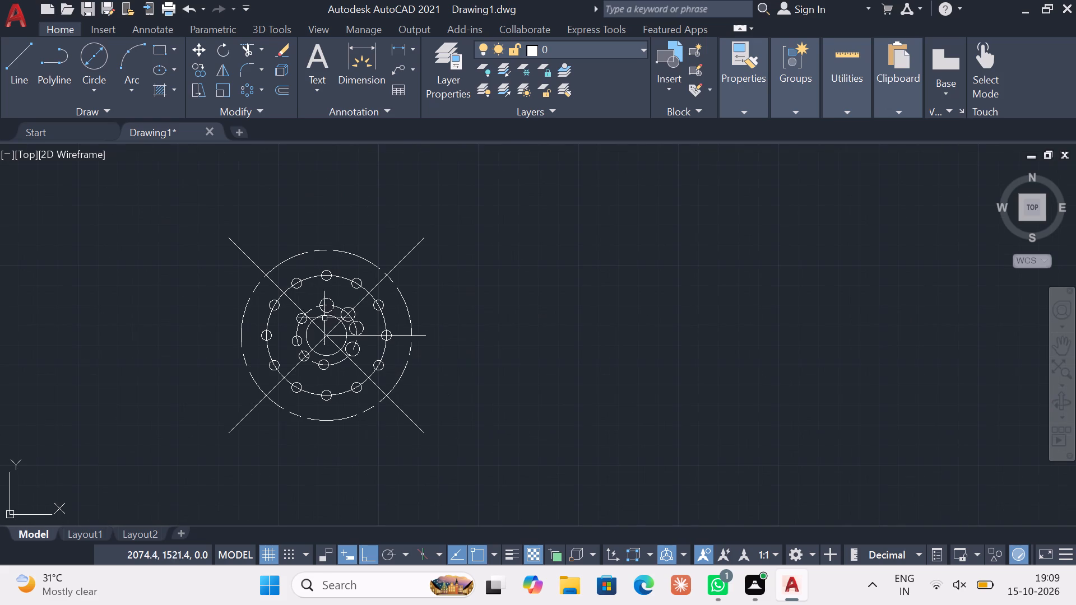
{"action": "key", "text": "Escape"}
{"action": "key", "text": "Escape"}
{"action": "key", "text": "Escape"}
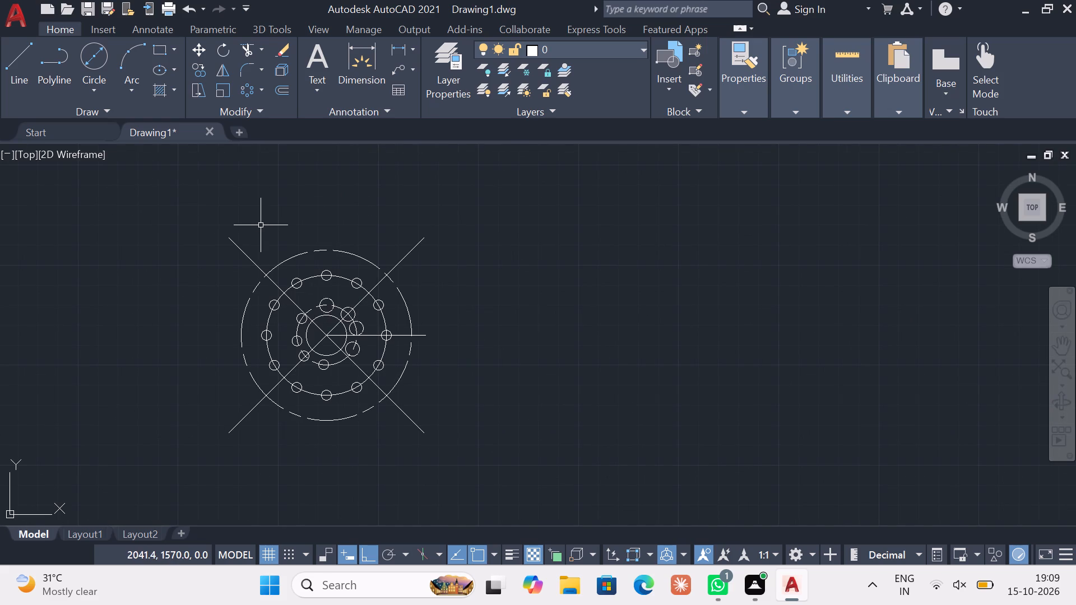
{"action": "key", "text": "Escape"}
{"action": "key", "text": "Escape"}
Draw a circle of 10 mm diameter centred where the upper-left diagonal crosses the dash-dot 85 mm circle.
{"action": "left_click", "coordinate": [101, 92]}
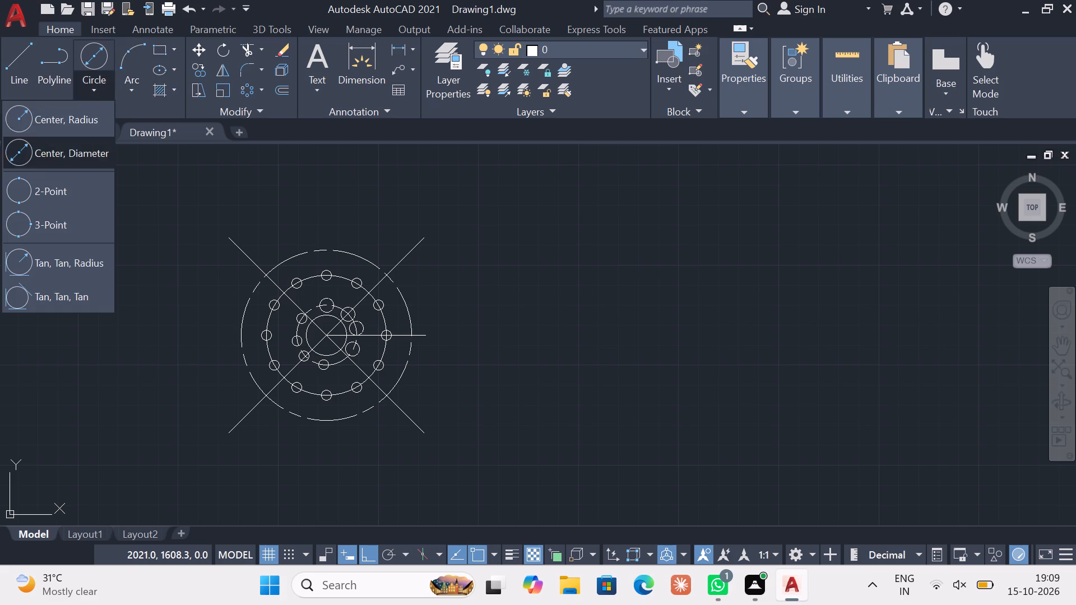
{"action": "left_click", "coordinate": [68, 147]}
{"action": "scroll", "coordinate": [267, 242], "scroll_direction": "up", "scroll_amount": 3}
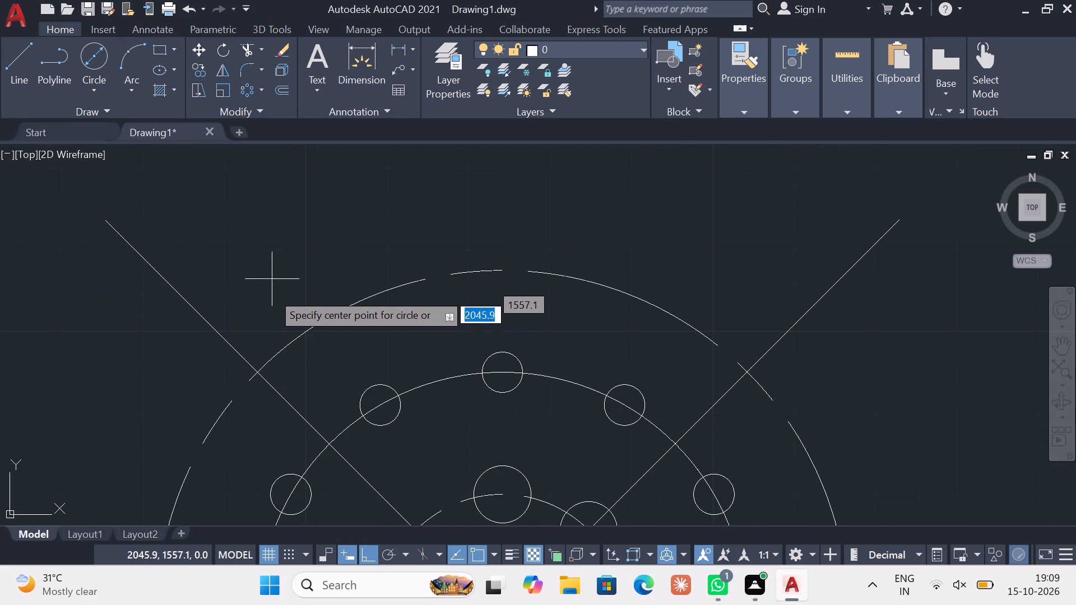
{"action": "left_click", "coordinate": [259, 374]}
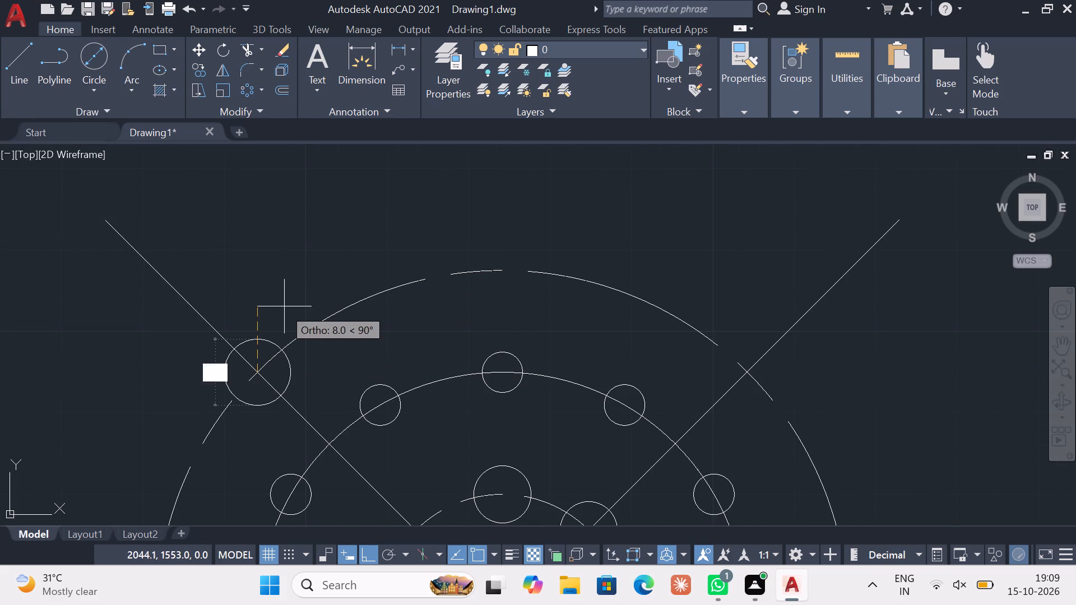
{"action": "type", "text": "19"}
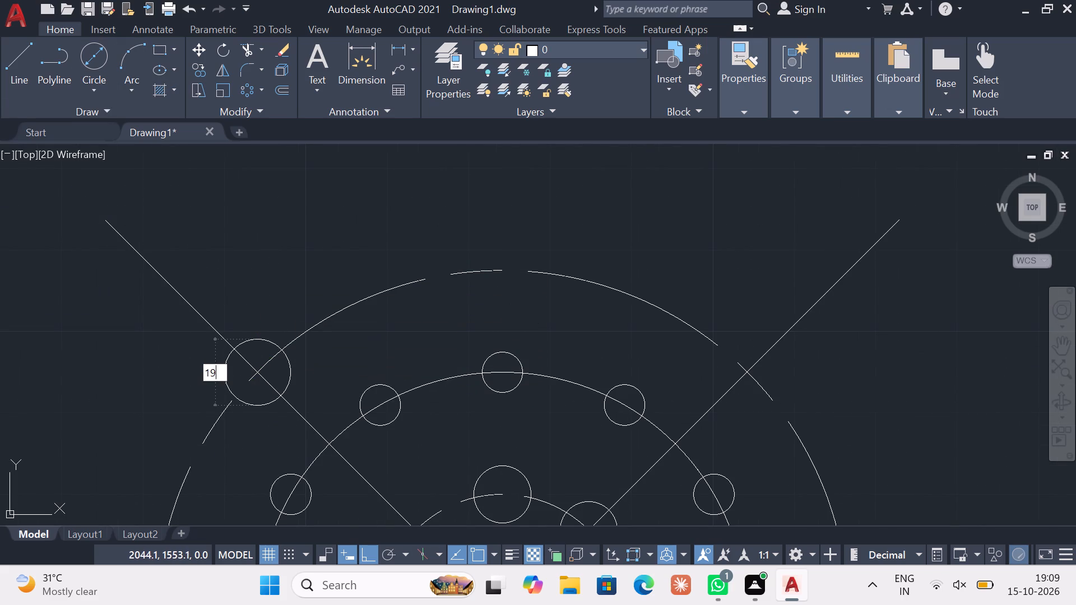
{"action": "key", "text": "BackSpace"}
{"action": "key", "text": "0"}
{"action": "key", "text": "Return"}
{"action": "key", "text": "Escape"}
{"action": "scroll", "coordinate": [346, 389], "scroll_direction": "down", "scroll_amount": 2}
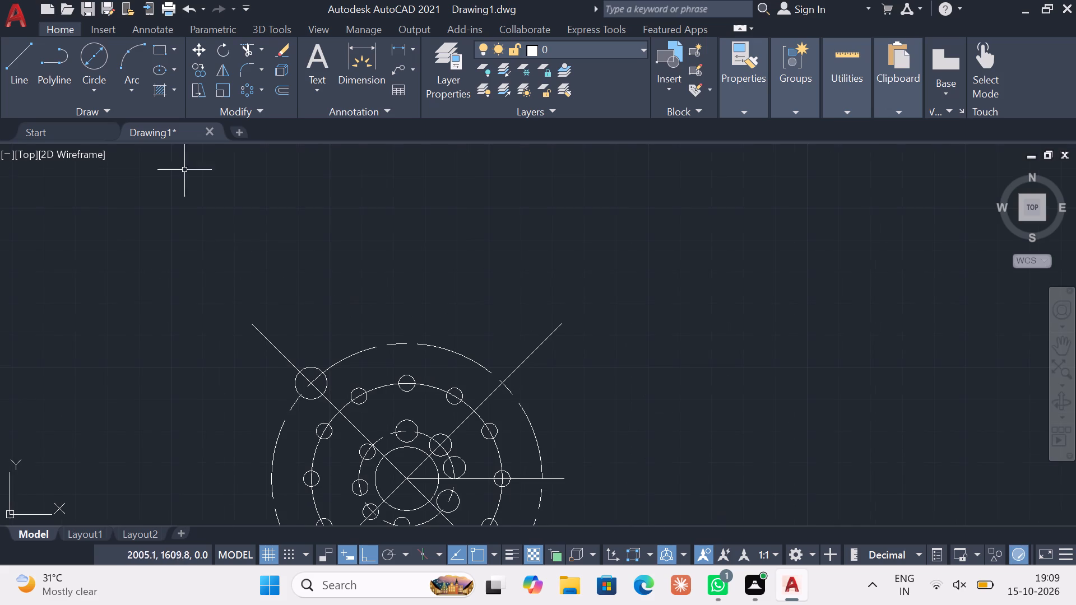
Draw a circle of 10 mm diameter centred where the upper-right diagonal crosses the dash-dot 85 mm circle.
{"action": "left_click", "coordinate": [101, 85]}
{"action": "left_click", "coordinate": [81, 151]}
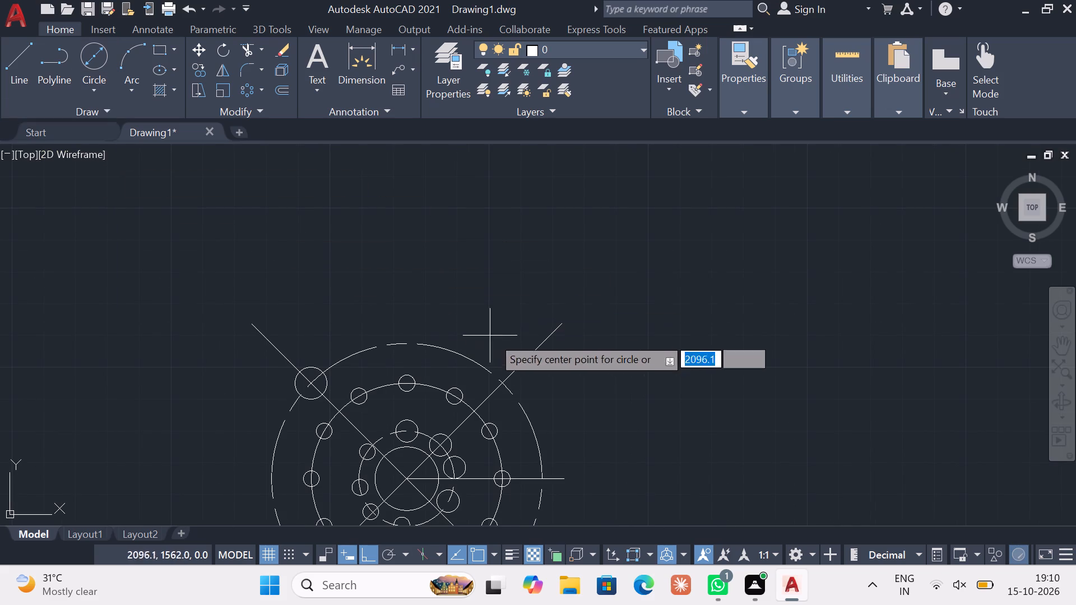
{"action": "left_click", "coordinate": [499, 383]}
{"action": "type", "text": "10"}
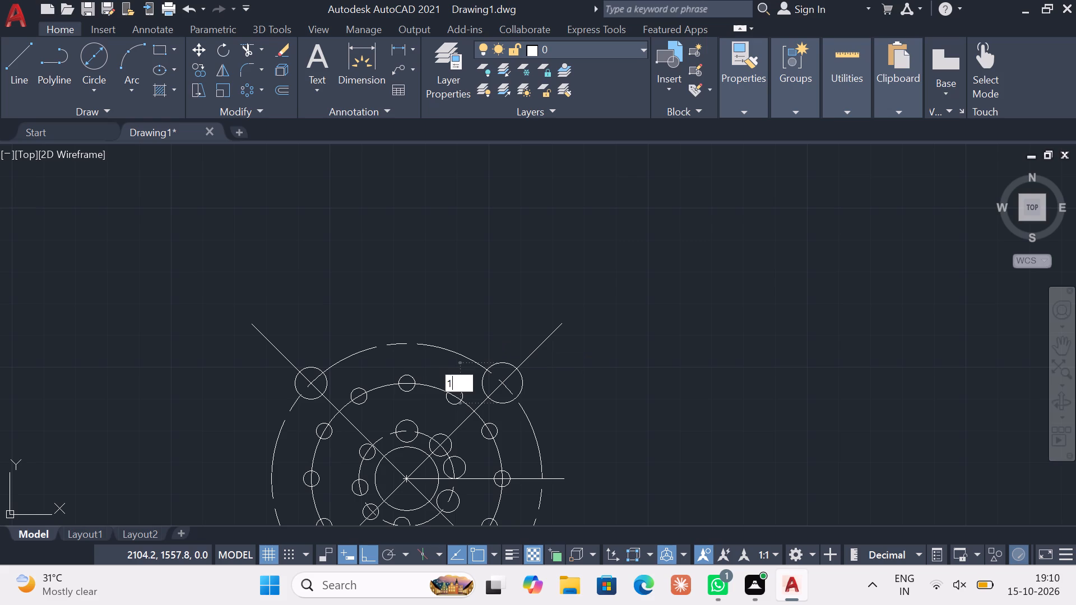
{"action": "key", "text": "Return"}
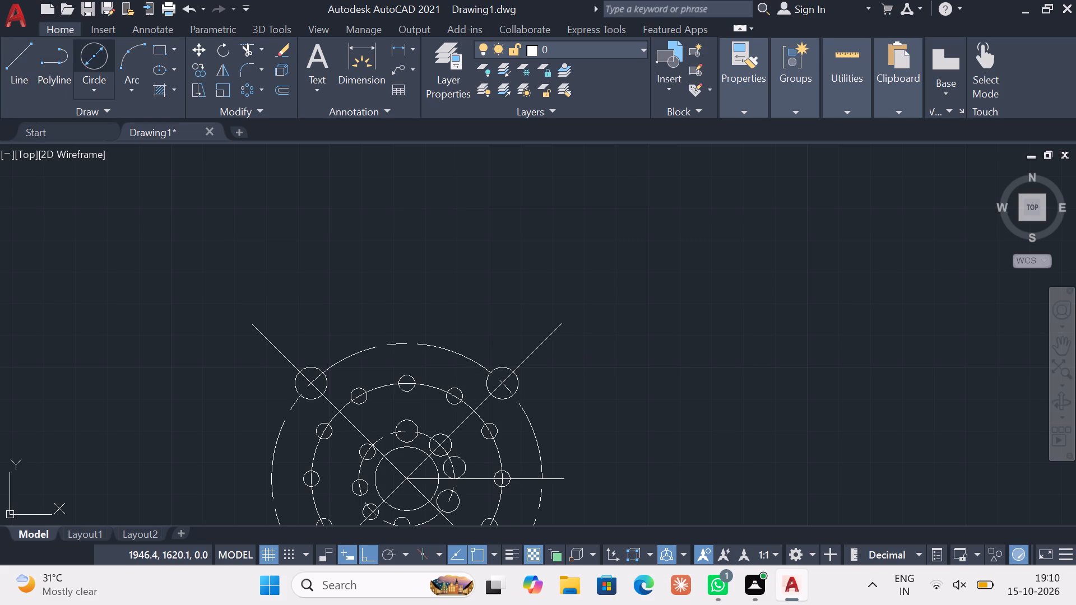
Draw a circle of 10 mm diameter centred where the lower-left diagonal crosses the dash-dot 85 mm circle.
{"action": "left_click", "coordinate": [101, 53]}
{"action": "middle_click_drag", "start_coordinate": [194, 268], "coordinate": [149, 157]}
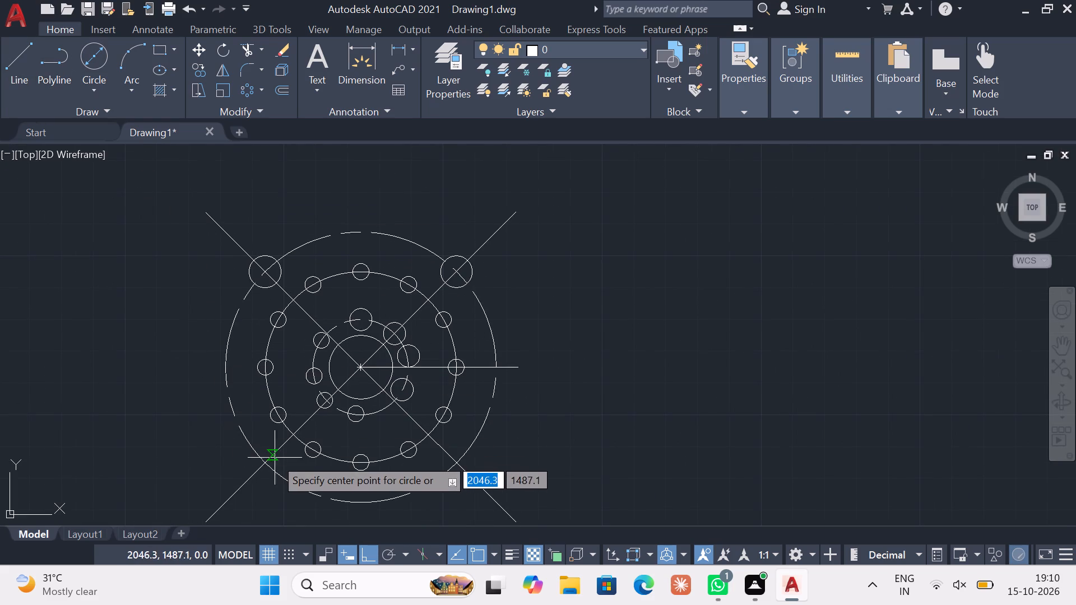
{"action": "left_click", "coordinate": [267, 465]}
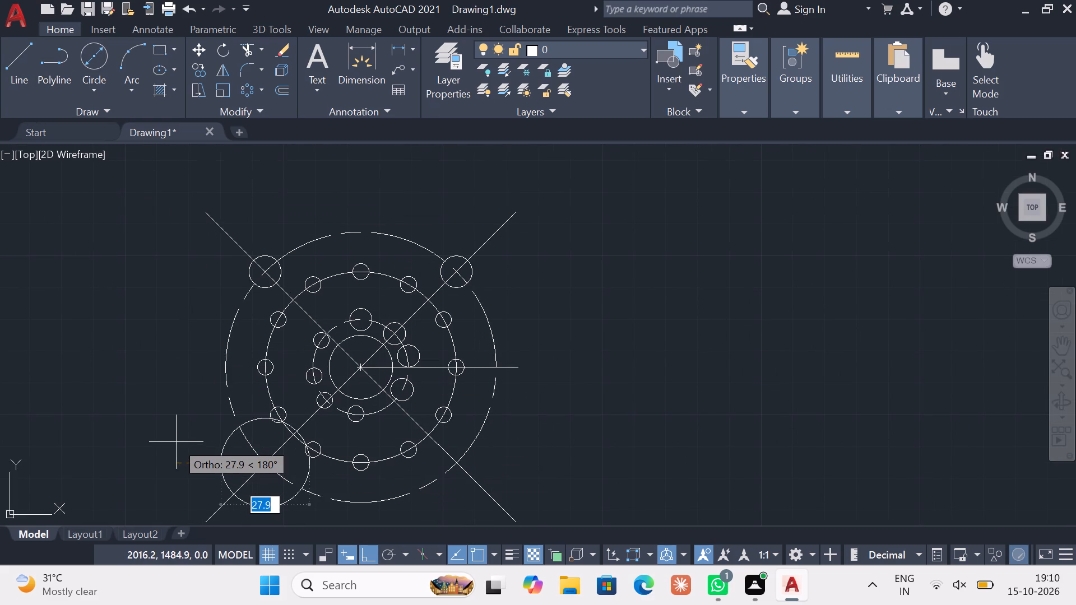
{"action": "type", "text": "10"}
{"action": "key", "text": "Return"}
{"action": "key", "text": "Escape"}
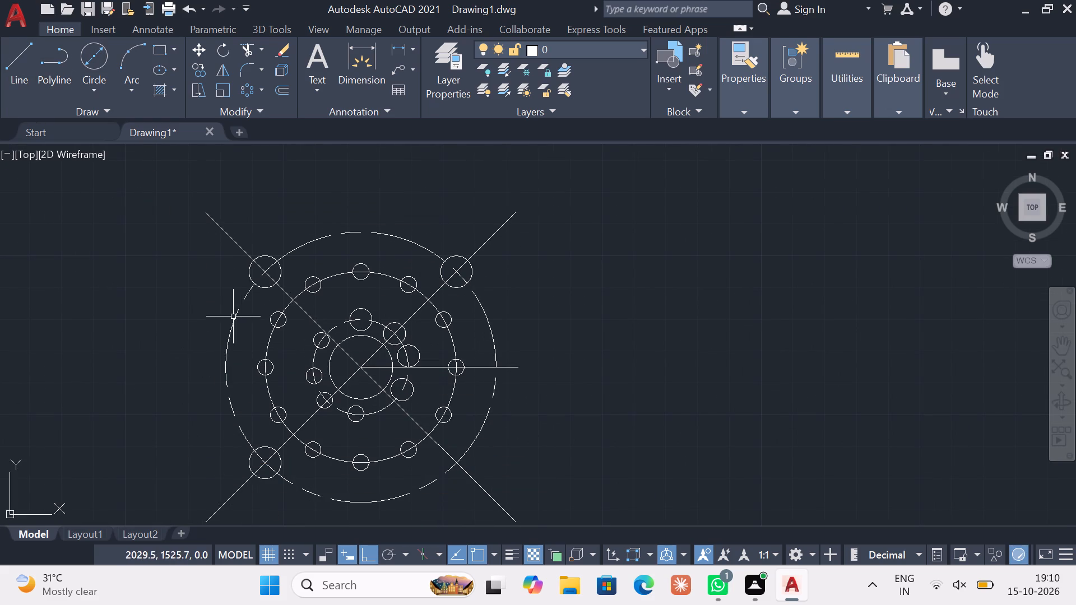
{"action": "key", "text": "Escape"}
Draw a circle of 10 mm diameter centred where the lower-right diagonal crosses the dash-dot 85 mm circle.
{"action": "left_click", "coordinate": [96, 53]}
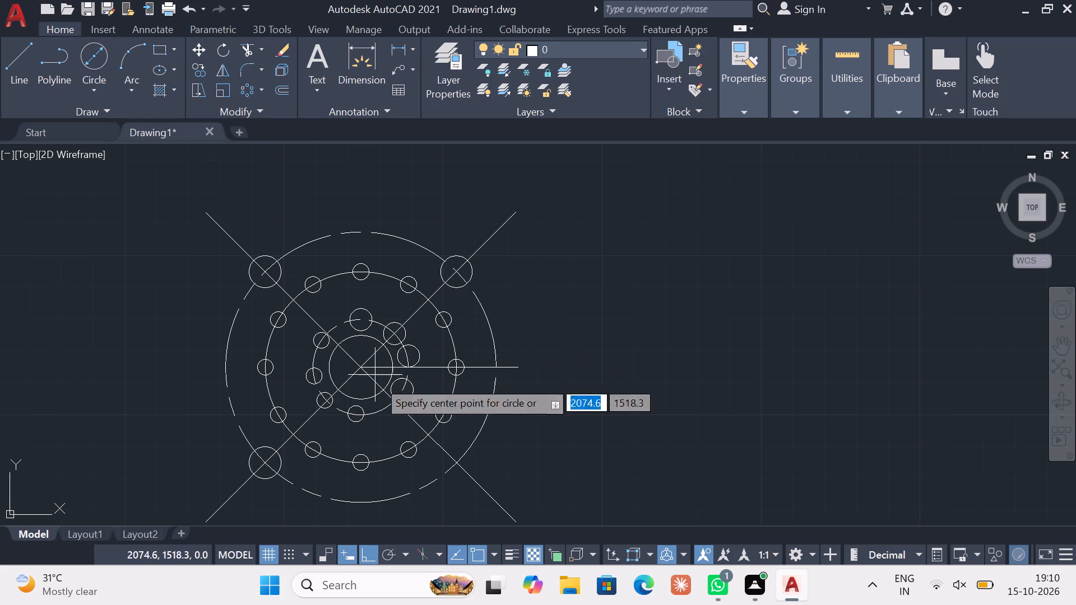
{"action": "left_click", "coordinate": [459, 463]}
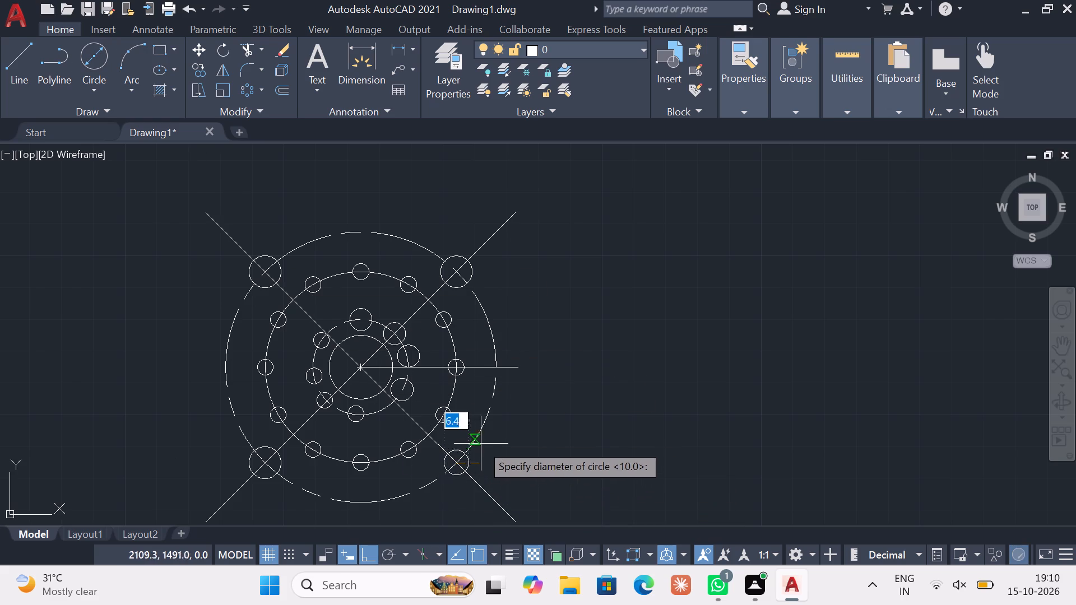
{"action": "type", "text": "10"}
{"action": "key", "text": "Return"}
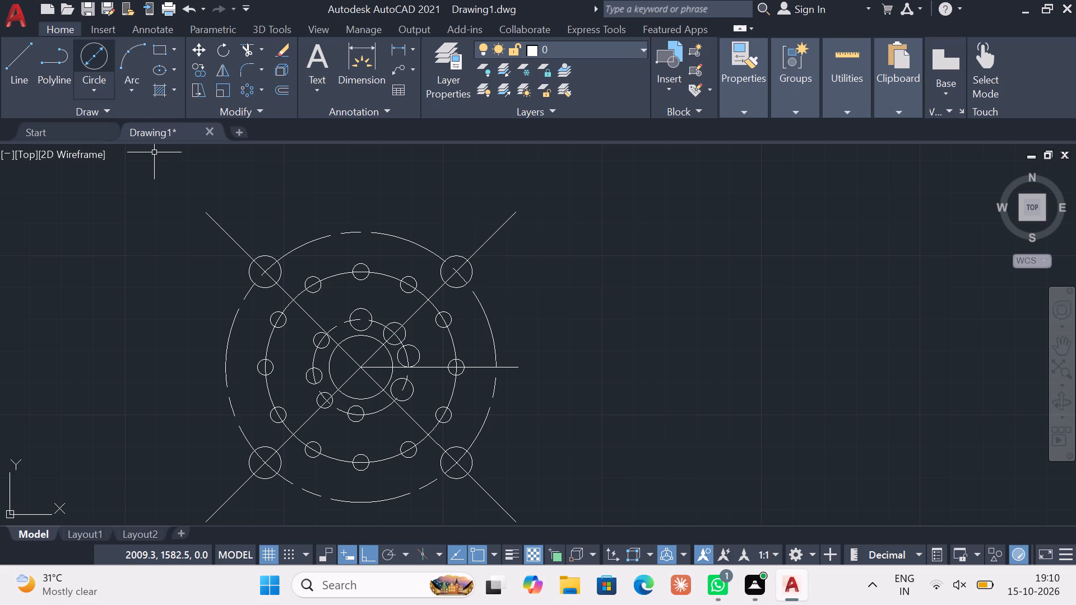
Draw circles of 18 mm and 20 mm diameter concentric with the 10 mm circle on the upper-left diagonal.
{"action": "left_click", "coordinate": [94, 82]}
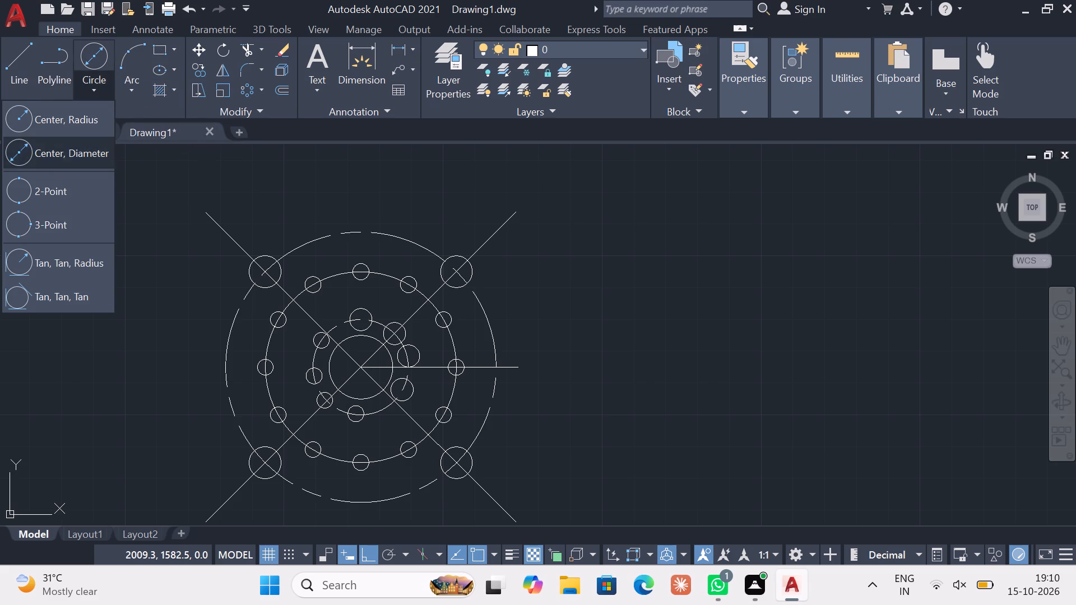
{"action": "left_click", "coordinate": [84, 153]}
{"action": "scroll", "coordinate": [243, 276], "scroll_direction": "up", "scroll_amount": 2}
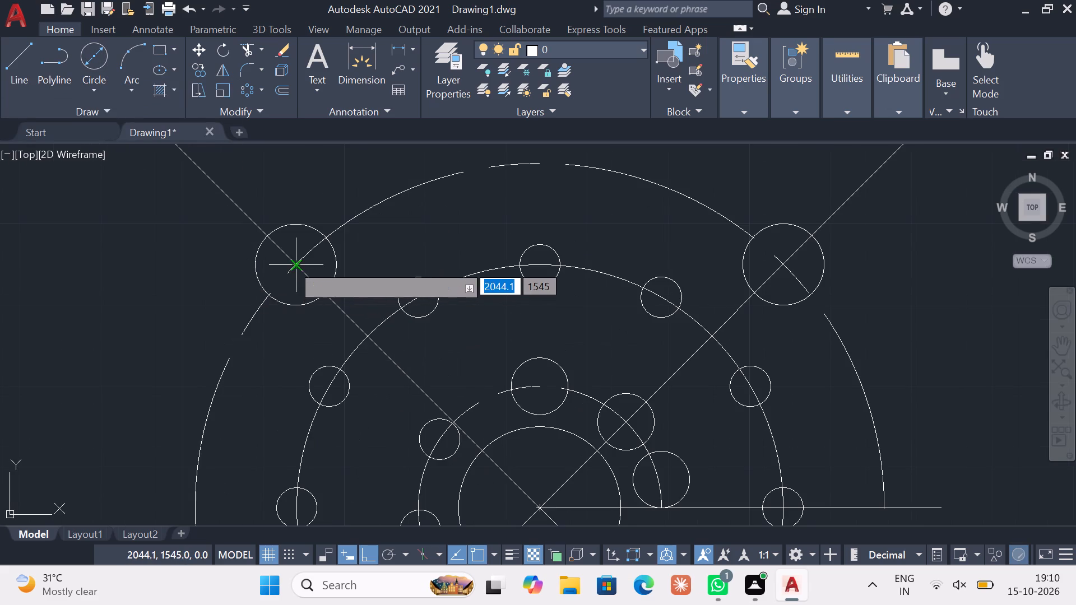
{"action": "left_click", "coordinate": [291, 264]}
{"action": "type", "text": "18"}
{"action": "key", "text": "Return"}
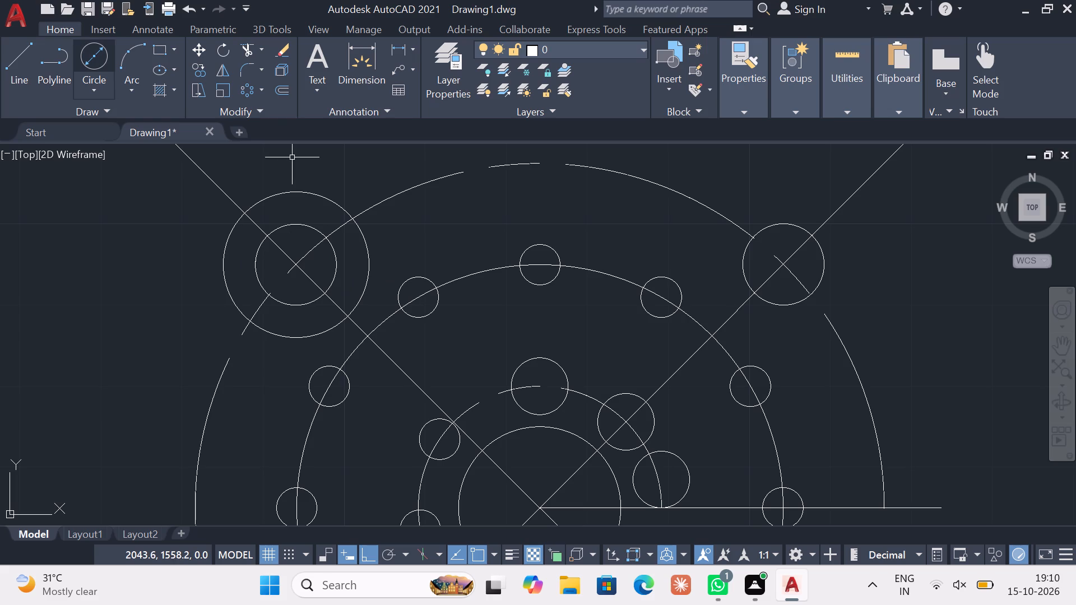
{"action": "left_click", "coordinate": [86, 51]}
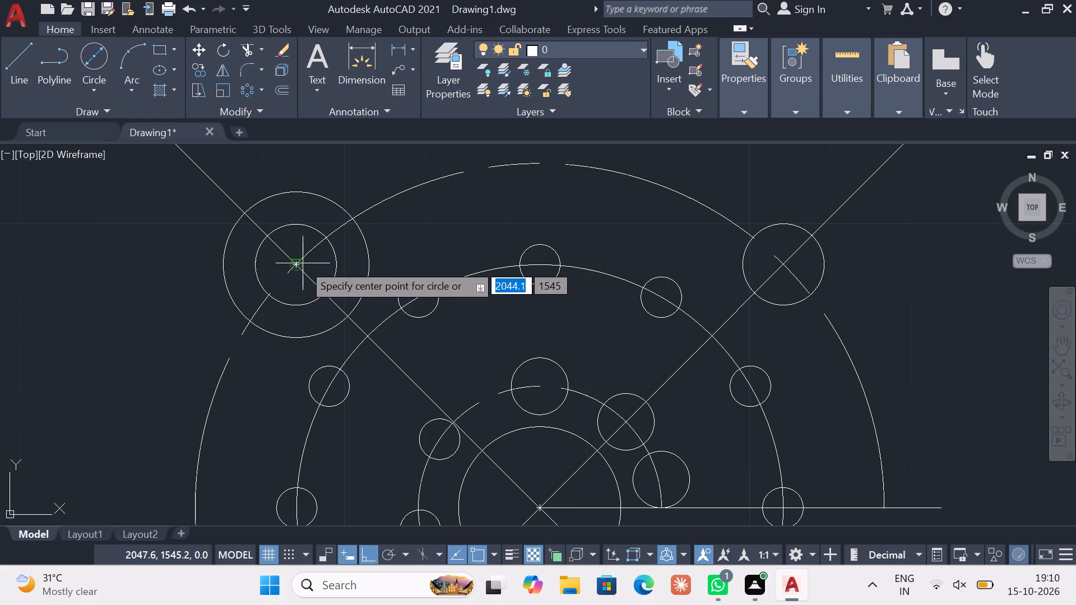
{"action": "left_click", "coordinate": [298, 263]}
{"action": "key", "text": "2"}
{"action": "key", "text": "0"}
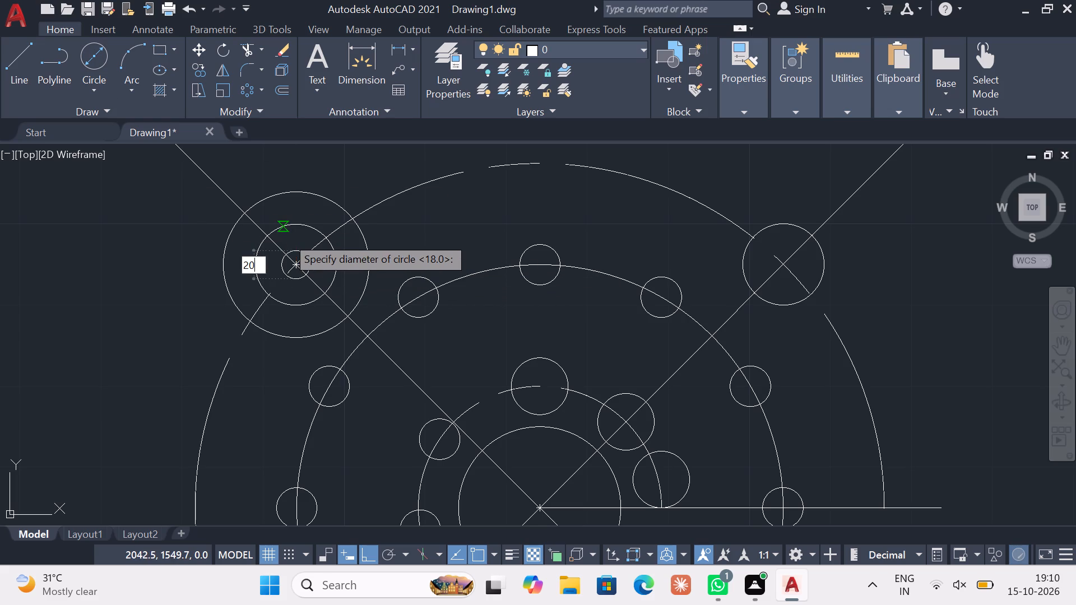
{"action": "key", "text": "Return"}
Draw circles of 18 mm and 20 mm diameter concentric with the 10 mm circle on the upper-right diagonal.
{"action": "left_click_drag", "start_coordinate": [90, 55], "coordinate": [110, 72]}
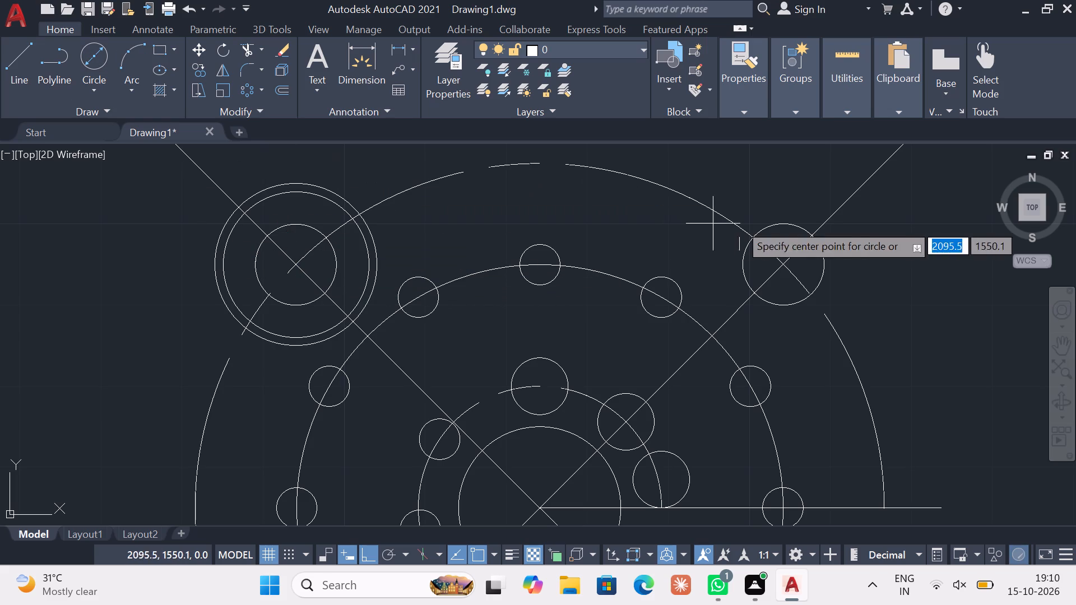
{"action": "left_click", "coordinate": [782, 265]}
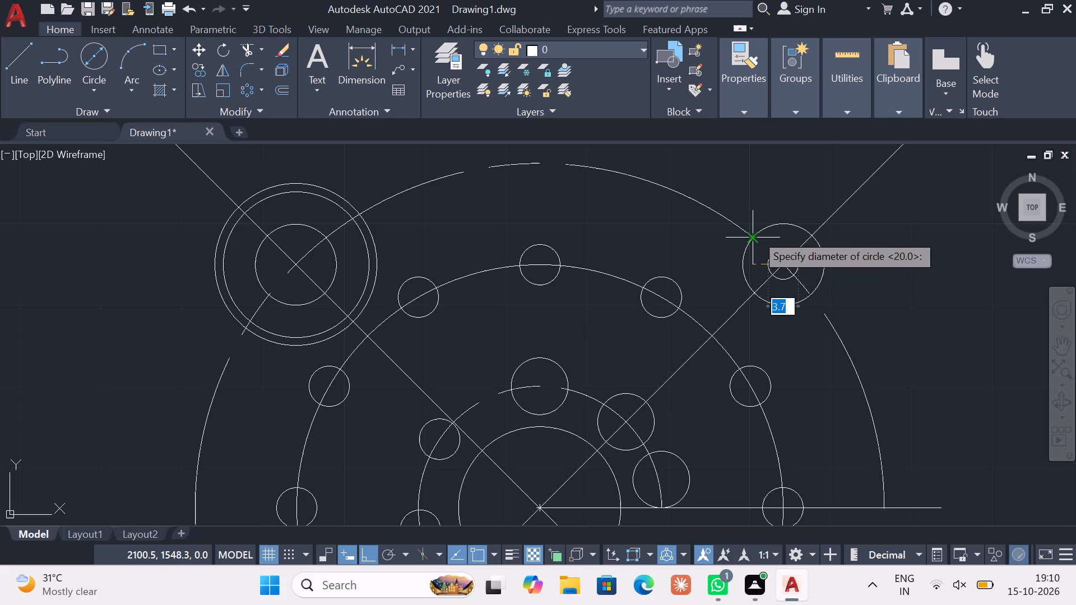
{"action": "type", "text": "18"}
{"action": "key", "text": "Return"}
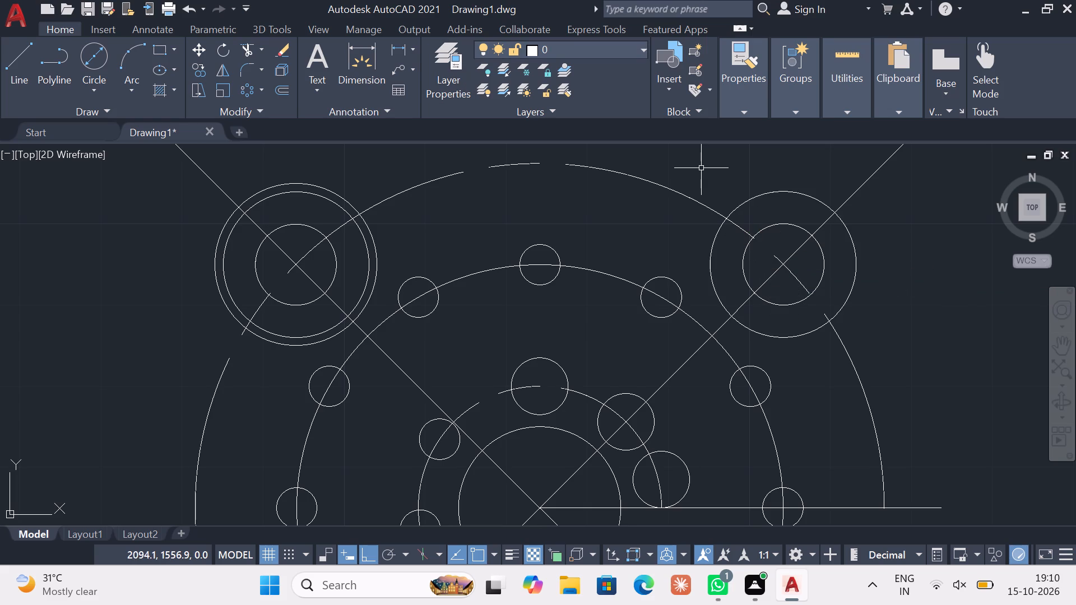
{"action": "left_click", "coordinate": [92, 61]}
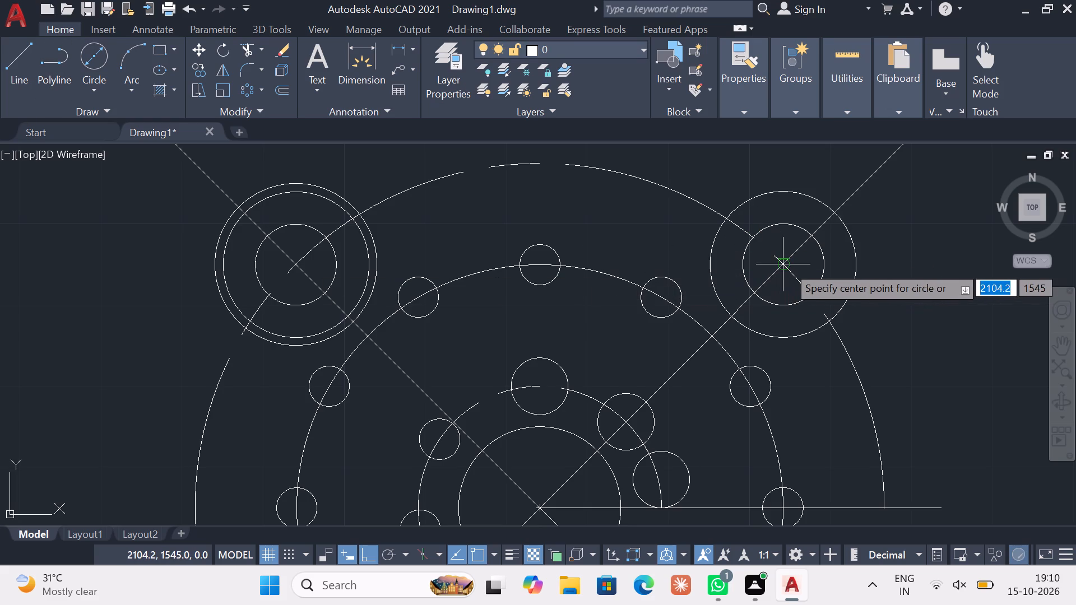
{"action": "left_click", "coordinate": [787, 266]}
{"action": "type", "text": "20"}
{"action": "key", "text": "Return"}
{"action": "key", "text": "Escape"}
{"action": "key", "text": "Escape"}
{"action": "key", "text": "Escape"}
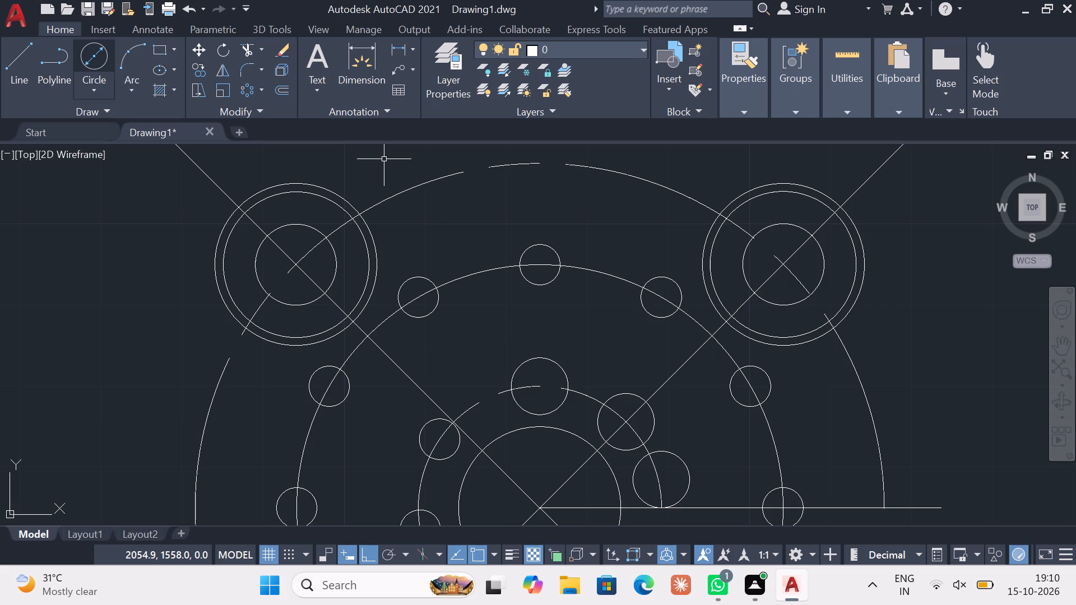
Draw circles of 18 mm and 20 mm diameter concentric with the 10 mm circle on the lower-left diagonal.
{"action": "left_click", "coordinate": [87, 55]}
{"action": "scroll", "coordinate": [326, 257], "scroll_direction": "down", "scroll_amount": 3}
{"action": "middle_click_drag", "start_coordinate": [369, 391], "coordinate": [375, 297]}
{"action": "scroll", "coordinate": [349, 327], "scroll_direction": "up", "scroll_amount": 2}
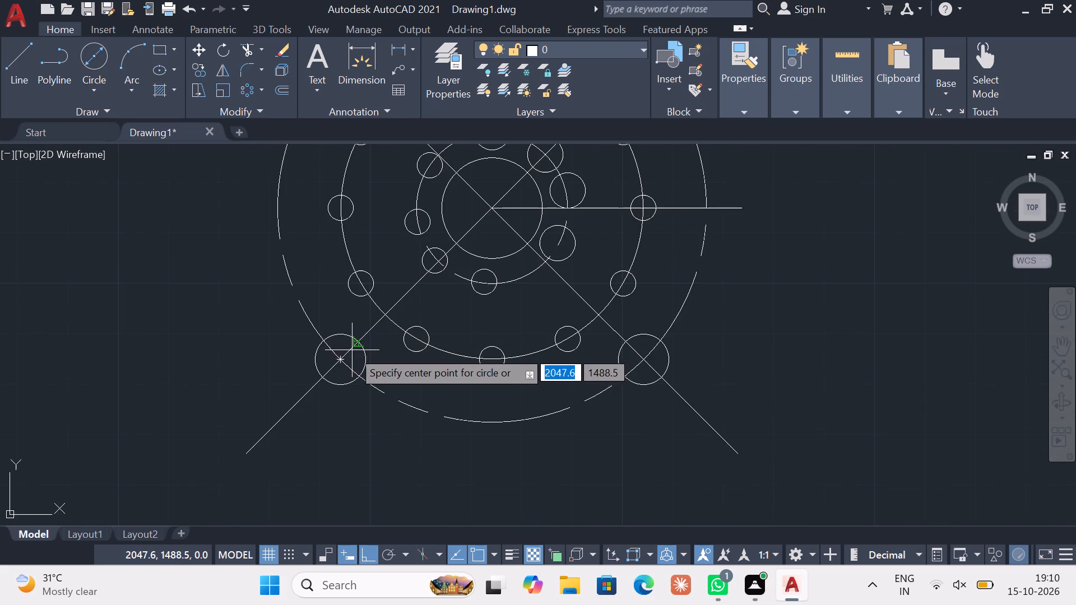
{"action": "left_click", "coordinate": [338, 360]}
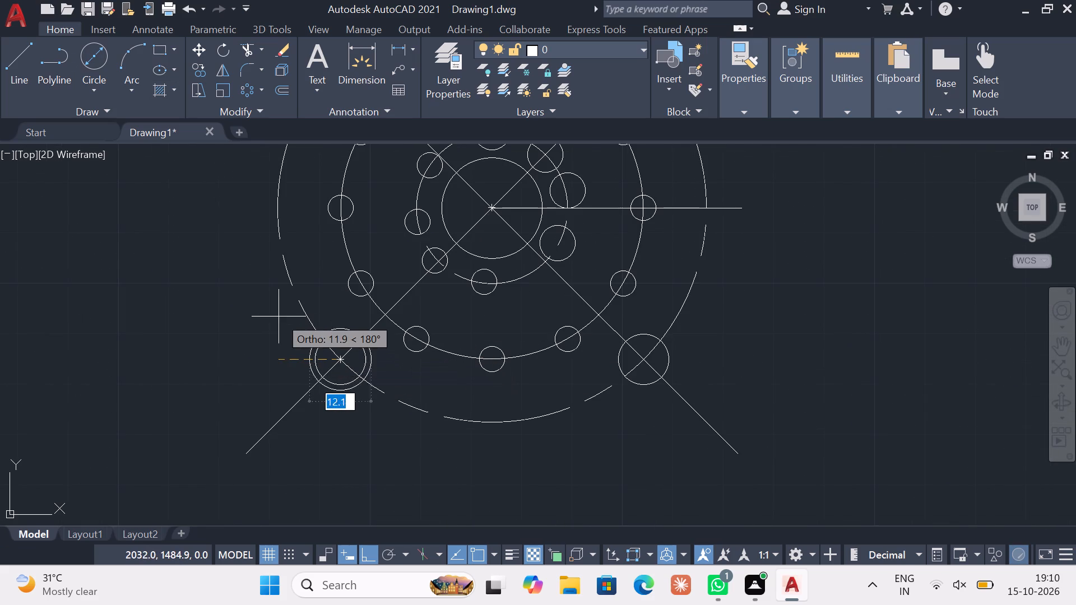
{"action": "type", "text": "18"}
{"action": "key", "text": "Return"}
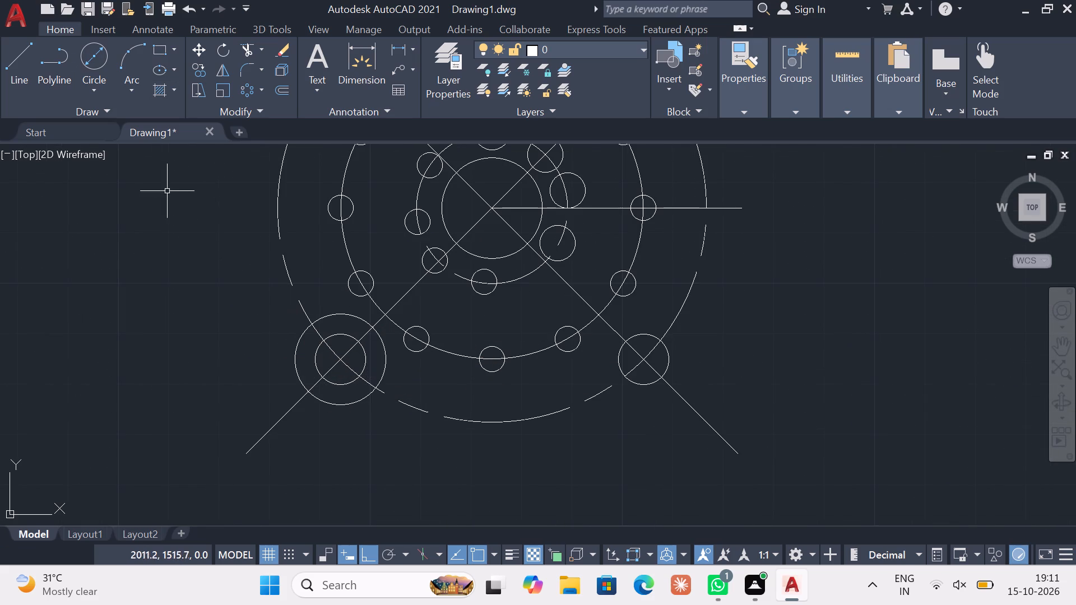
{"action": "left_click", "coordinate": [97, 55]}
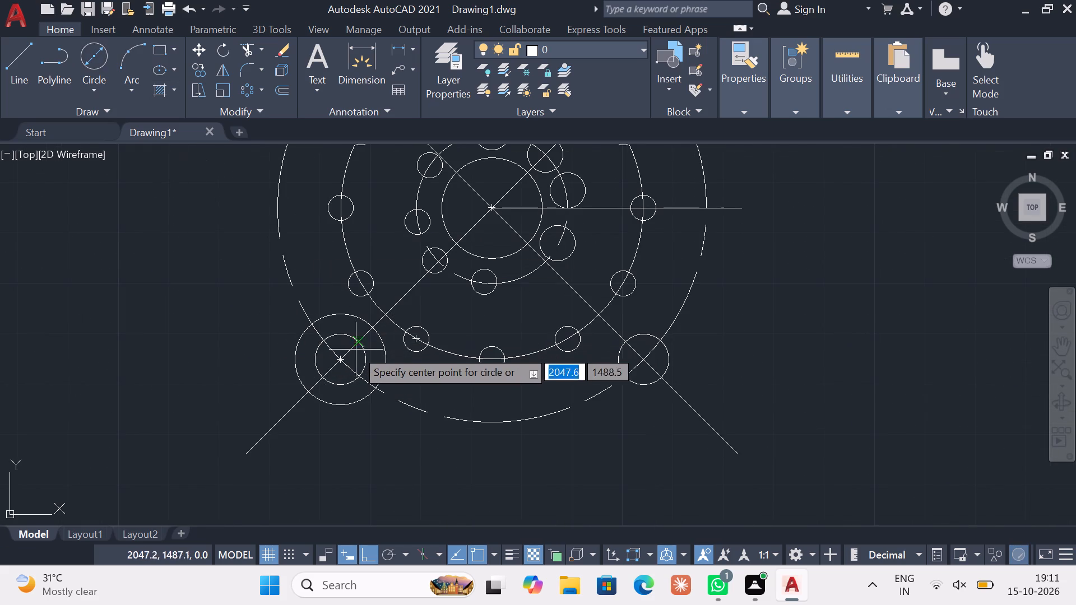
{"action": "left_click", "coordinate": [341, 359]}
{"action": "type", "text": "20"}
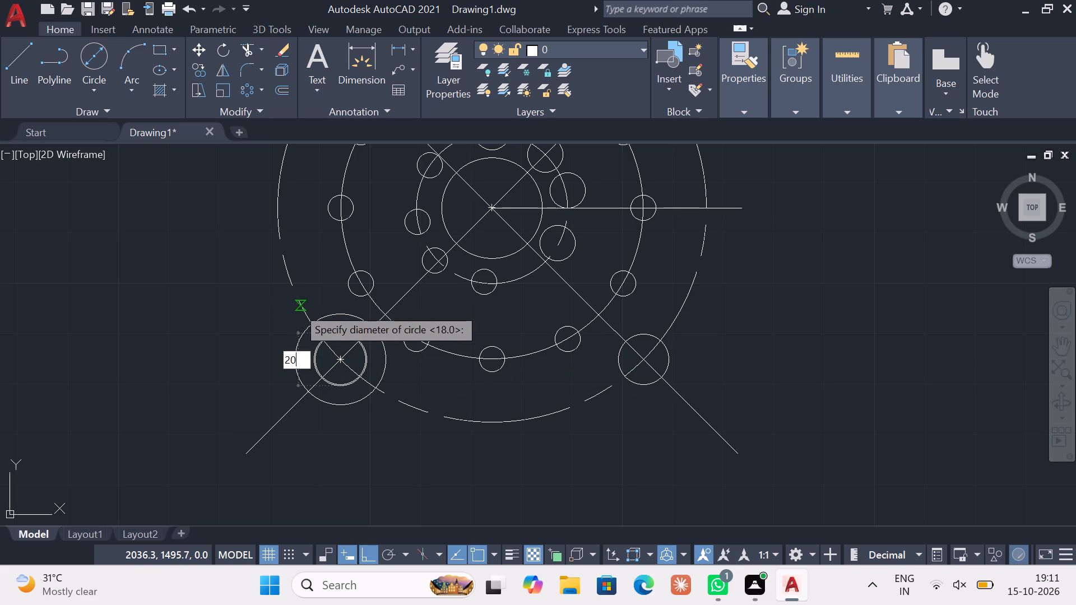
{"action": "key", "text": "Return"}
{"action": "key", "text": "Escape"}
{"action": "key", "text": "Escape"}
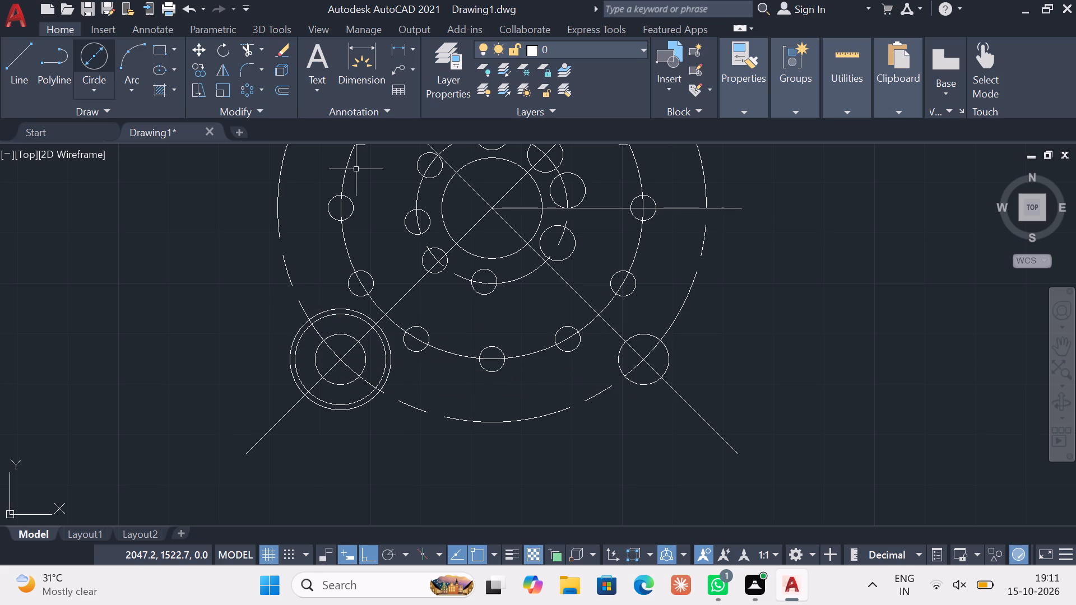
Draw circles of 18 mm and 20 mm diameter concentric with the 10 mm circle on the lower-right diagonal.
{"action": "left_click", "coordinate": [90, 52]}
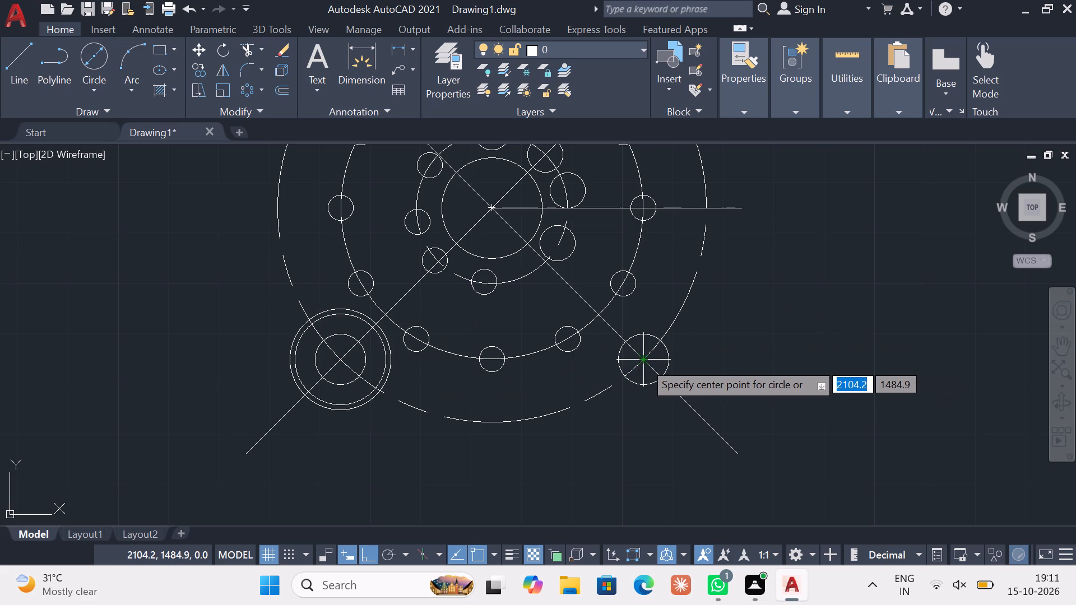
{"action": "left_click", "coordinate": [644, 362]}
{"action": "type", "text": "18"}
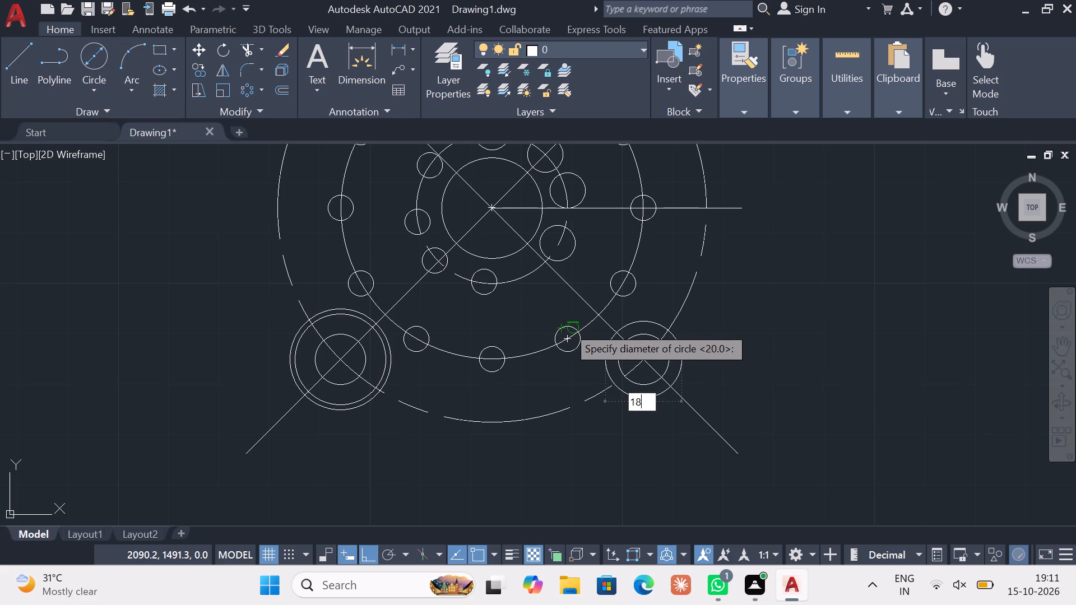
{"action": "key", "text": "Return"}
{"action": "left_click", "coordinate": [104, 63]}
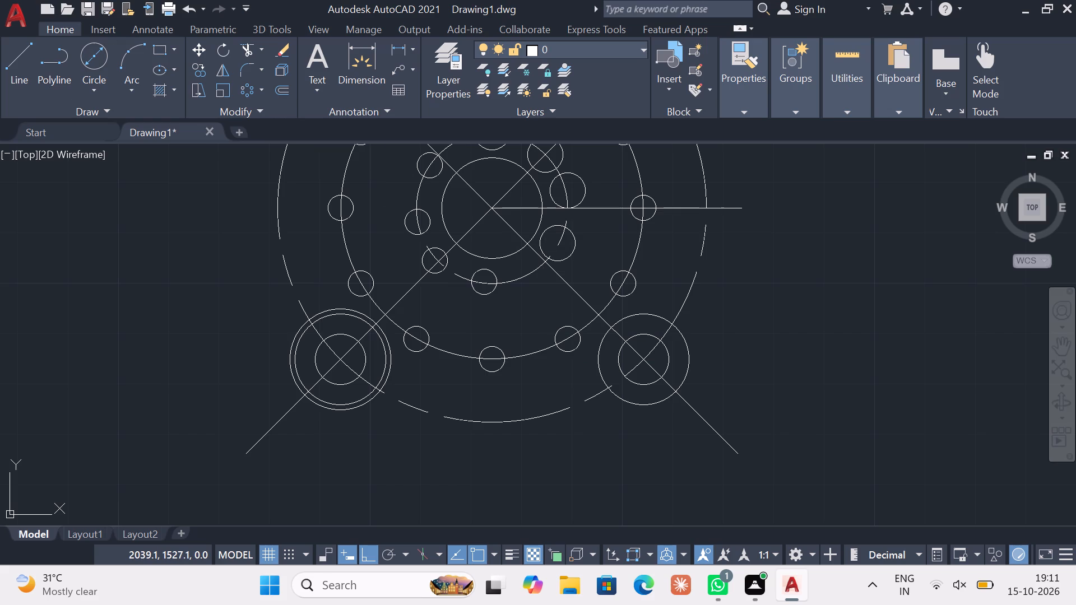
{"action": "left_click", "coordinate": [647, 359]}
{"action": "type", "text": "20"}
{"action": "key", "text": "Return"}
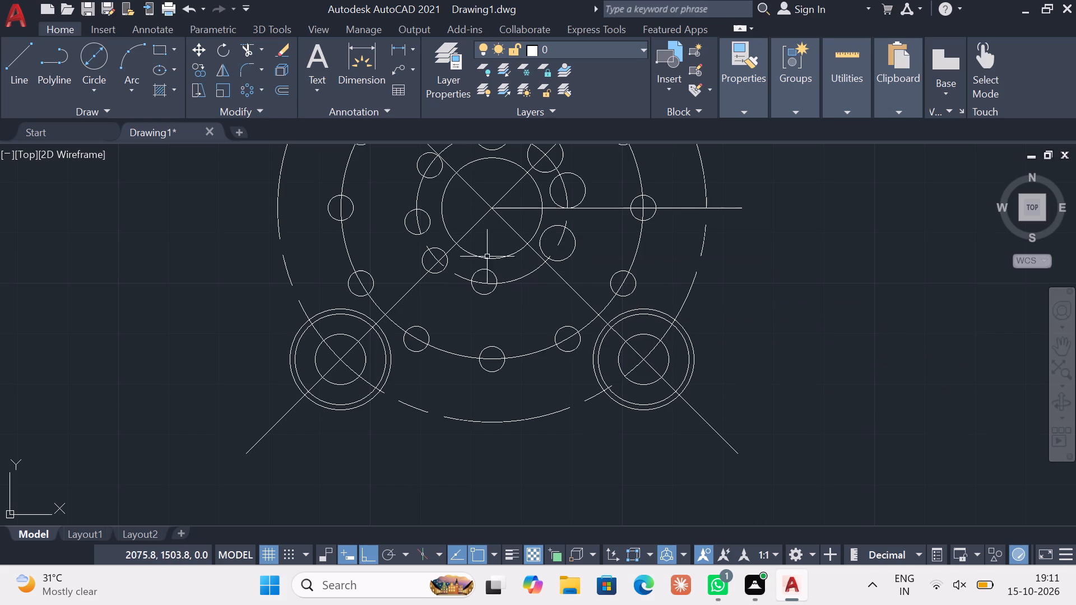
{"action": "key", "text": "Escape"}
{"action": "key", "text": "Escape"}
With Ortho off, draw a line about 84 mm long at about 45° joining the upper-left sides of the lower-left and upper-right 20 mm circles.
{"action": "left_click", "coordinate": [7, 72]}
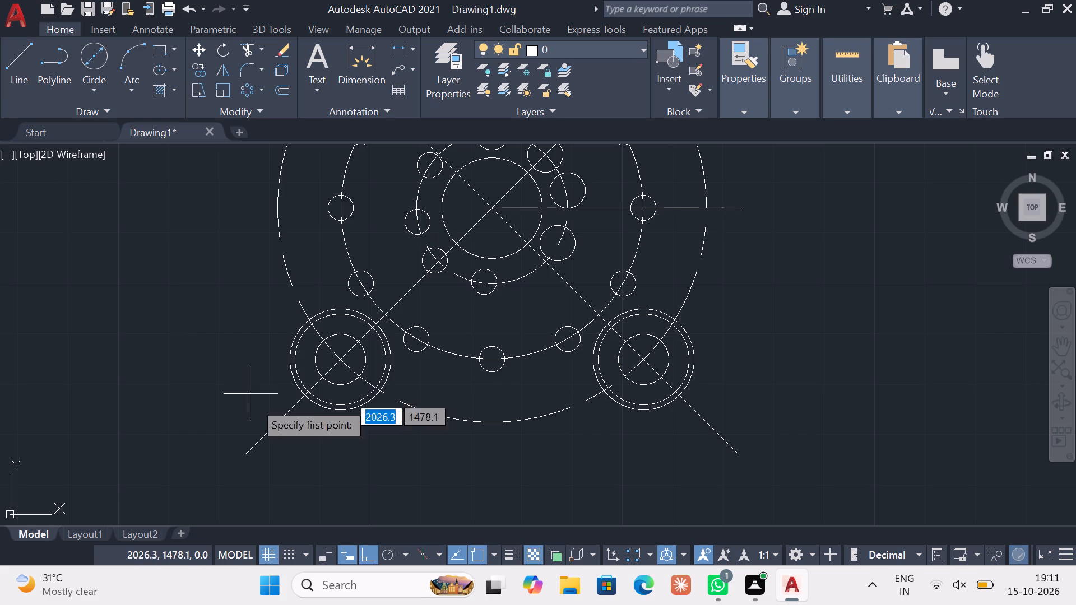
{"action": "left_click", "coordinate": [362, 553]}
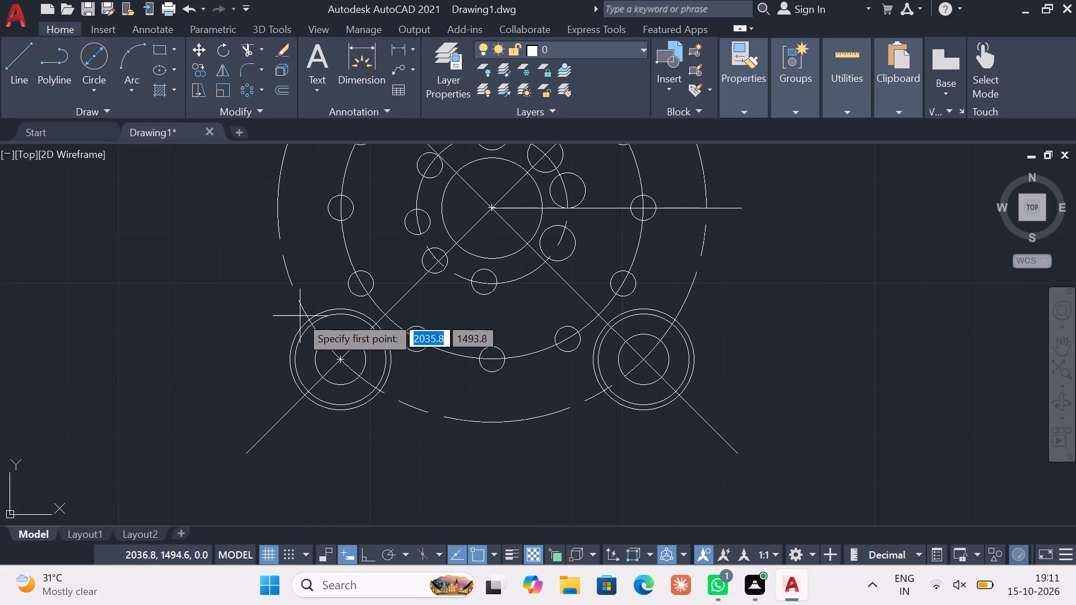
{"action": "left_click", "coordinate": [305, 318]}
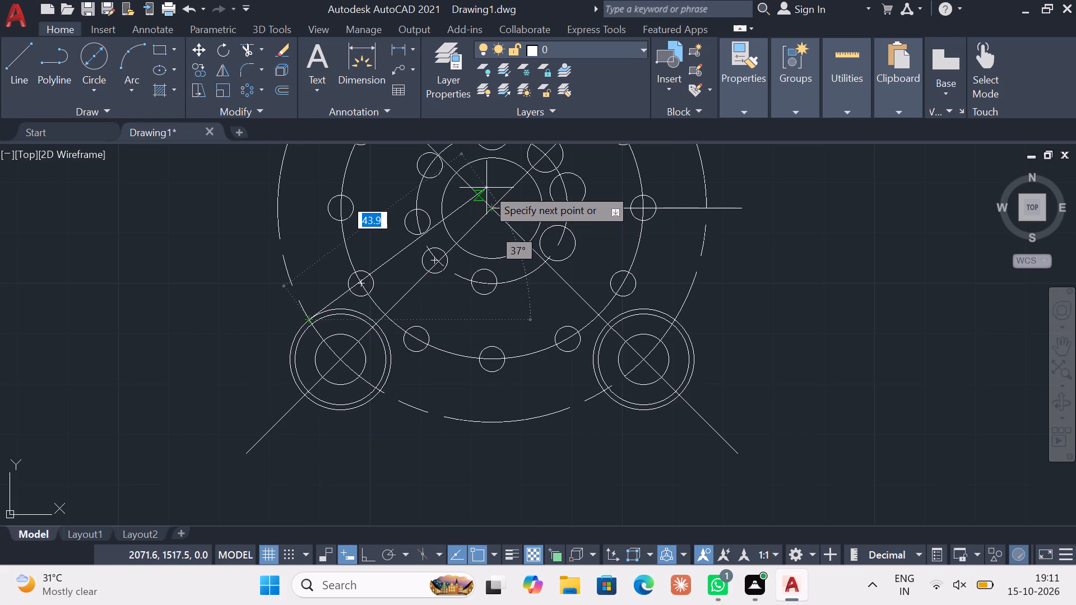
{"action": "middle_click_drag", "start_coordinate": [485, 178], "coordinate": [391, 277]}
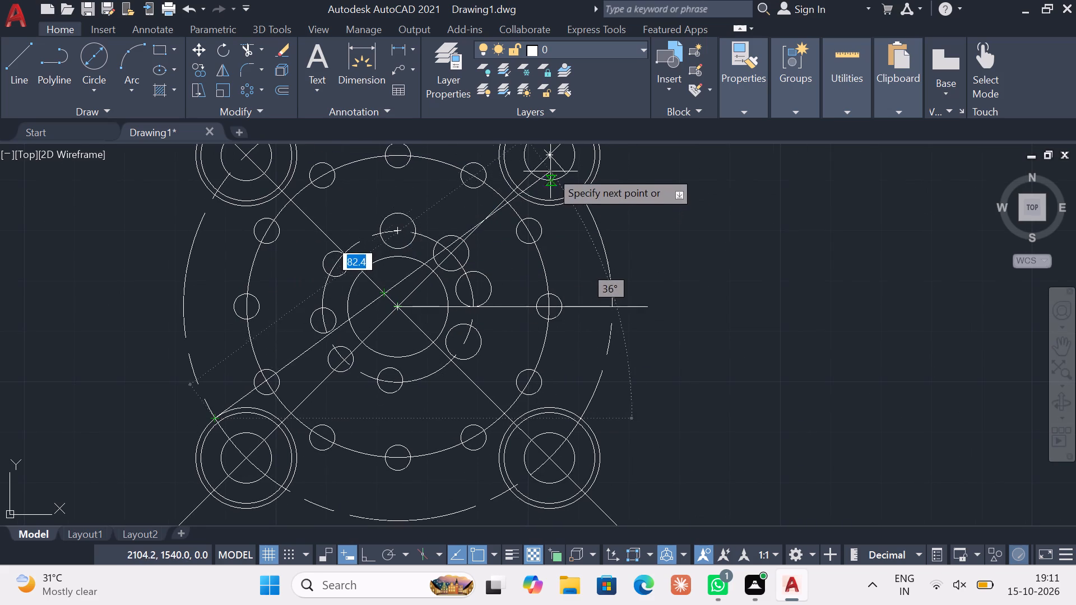
{"action": "scroll", "coordinate": [503, 192], "scroll_direction": "down", "scroll_amount": 2}
{"action": "scroll", "coordinate": [499, 163], "scroll_direction": "up", "scroll_amount": 2}
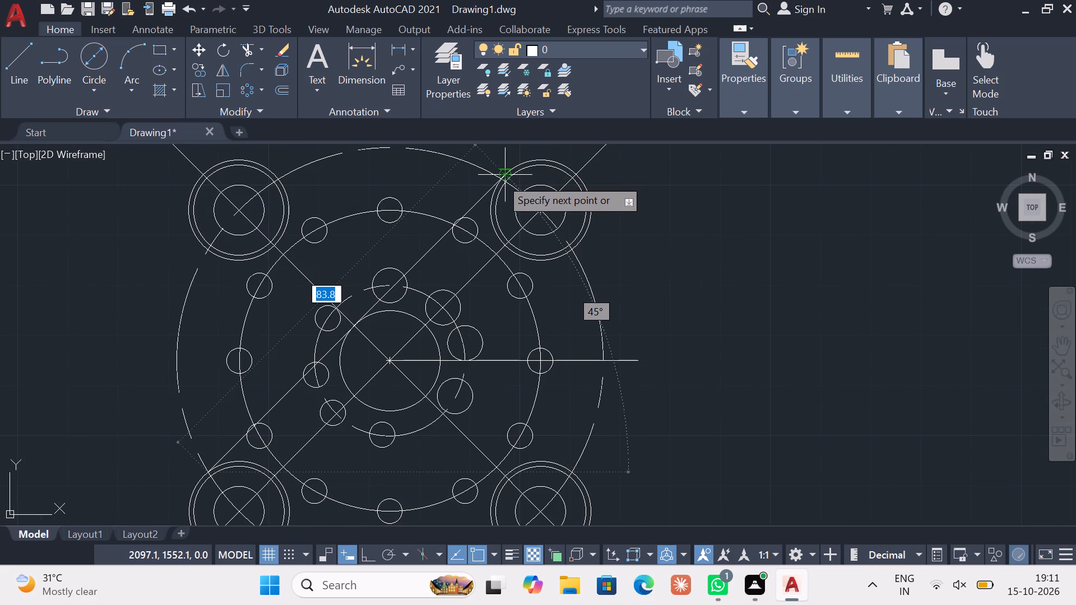
{"action": "scroll", "coordinate": [503, 174], "scroll_direction": "up", "scroll_amount": 4}
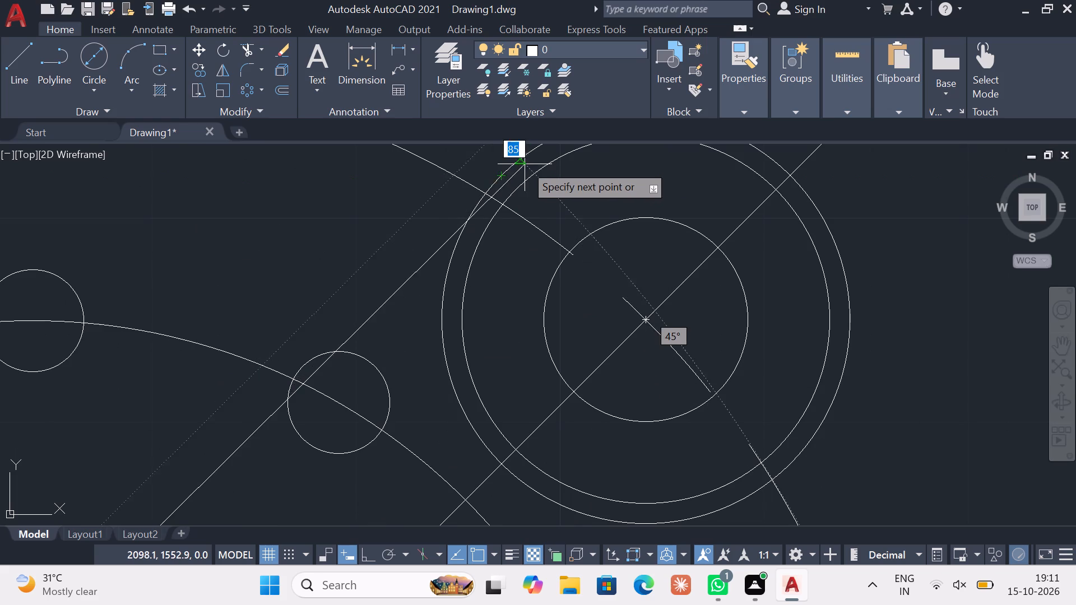
{"action": "left_click", "coordinate": [503, 175]}
{"action": "scroll", "coordinate": [501, 187], "scroll_direction": "down", "scroll_amount": 5}
{"action": "middle_click_drag", "start_coordinate": [452, 399], "coordinate": [454, 364]}
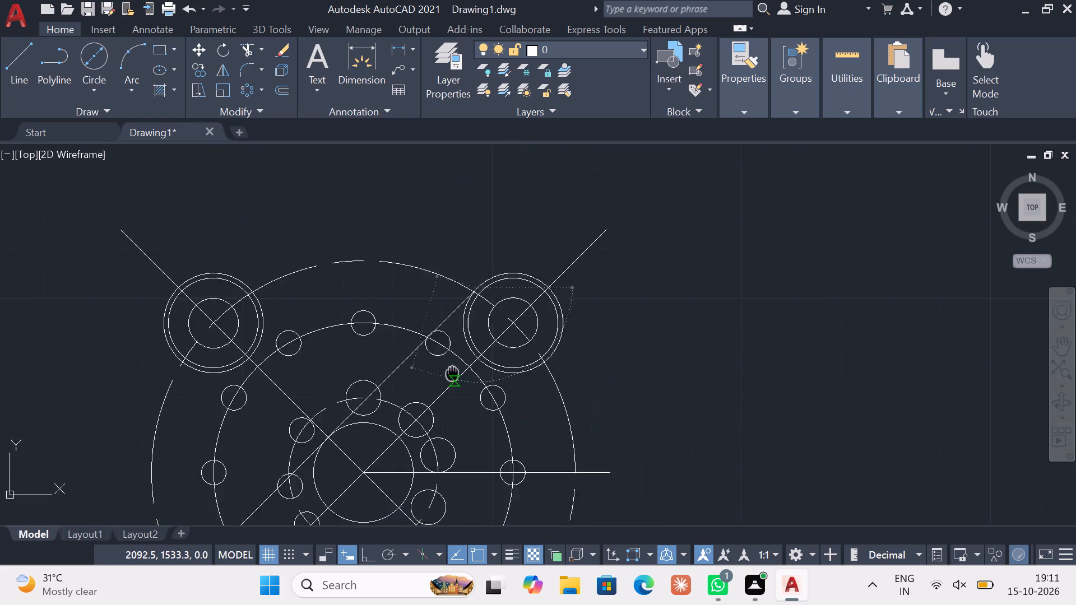
{"action": "middle_click_drag", "start_coordinate": [454, 364], "coordinate": [521, 211]}
{"action": "key", "text": "Escape"}
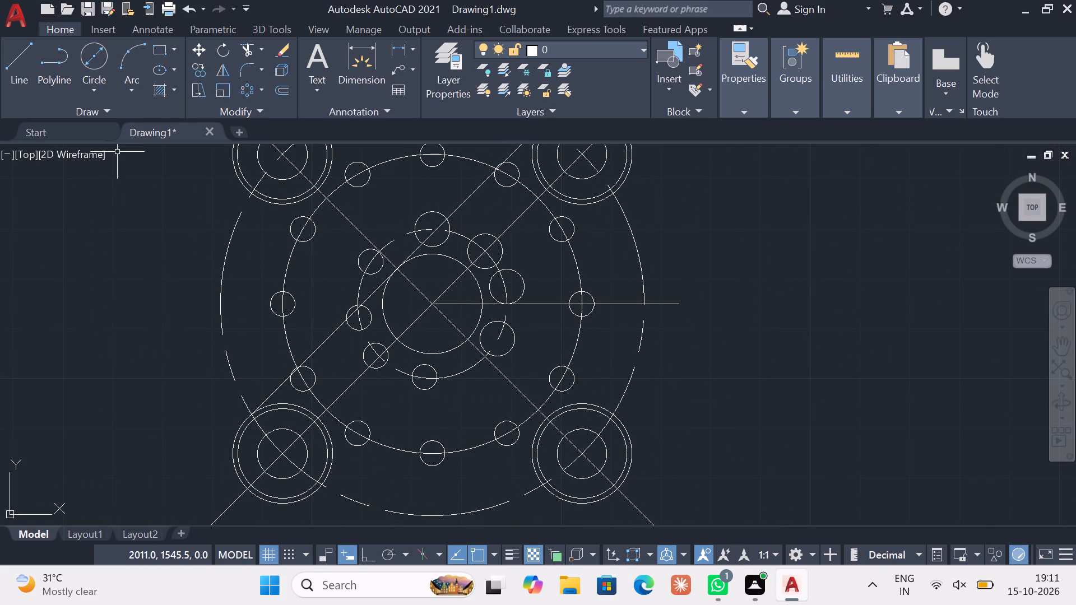
Draw a line at about 45° joining the lower-right sides of the lower-left and upper-right 20 mm circles.
{"action": "left_click", "coordinate": [26, 72]}
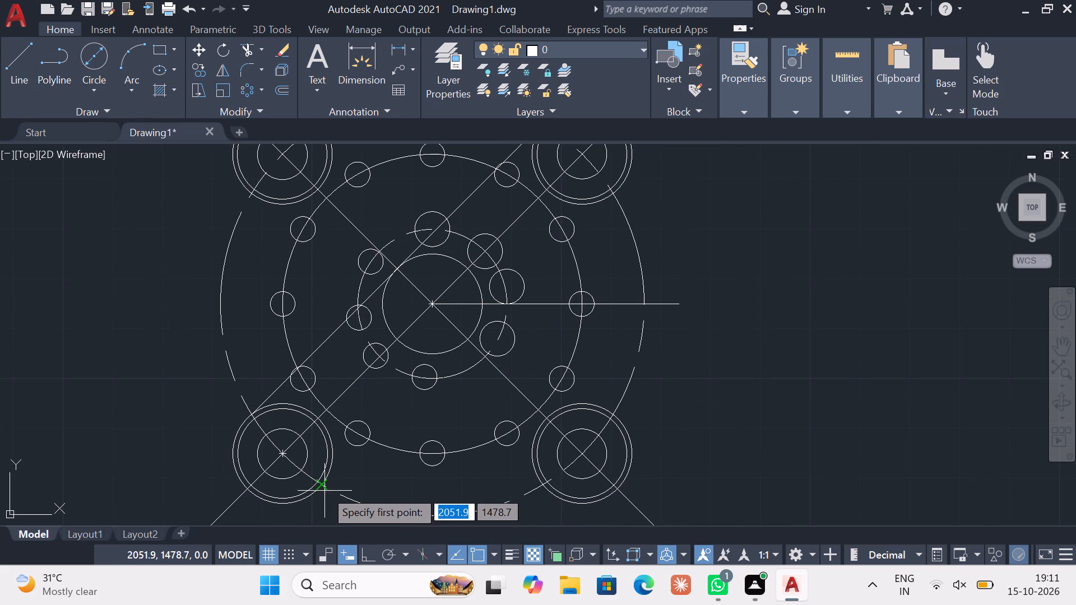
{"action": "left_click", "coordinate": [323, 484]}
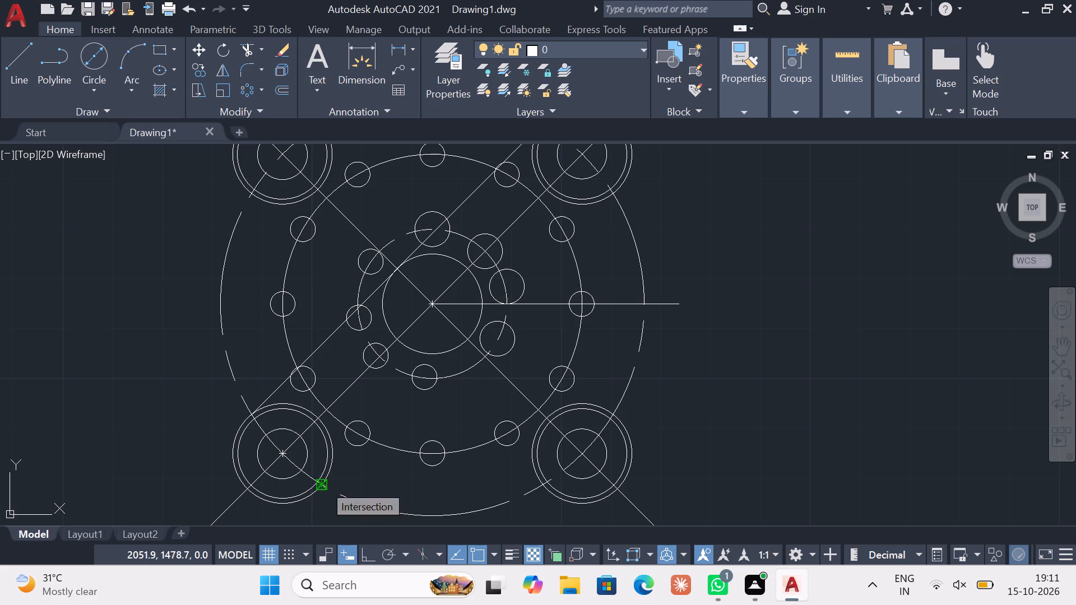
{"action": "middle_click_drag", "start_coordinate": [471, 299], "coordinate": [421, 403]}
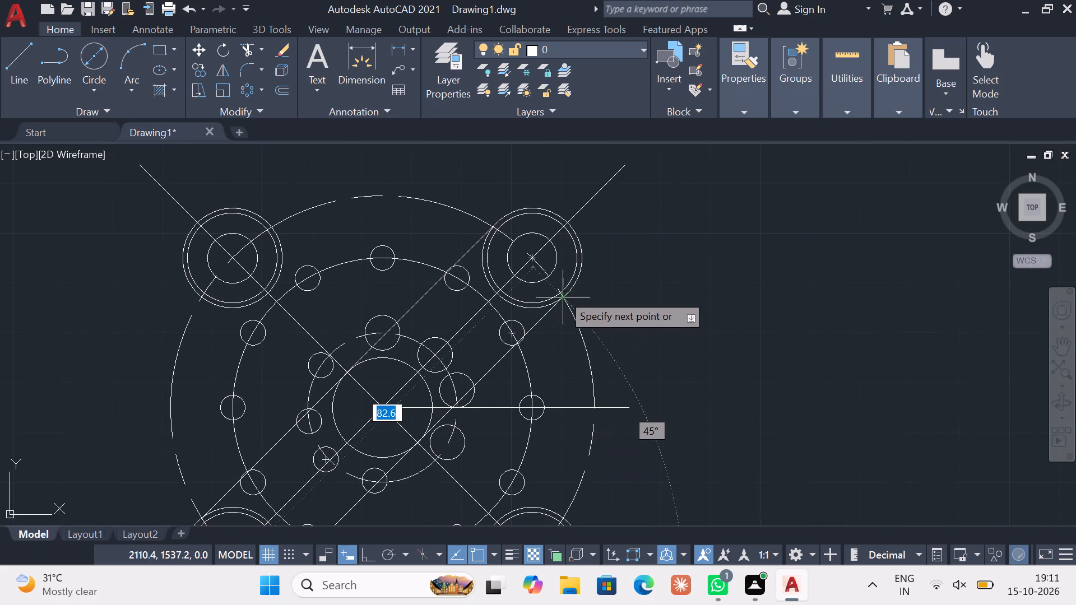
{"action": "scroll", "coordinate": [571, 286], "scroll_direction": "up", "scroll_amount": 4}
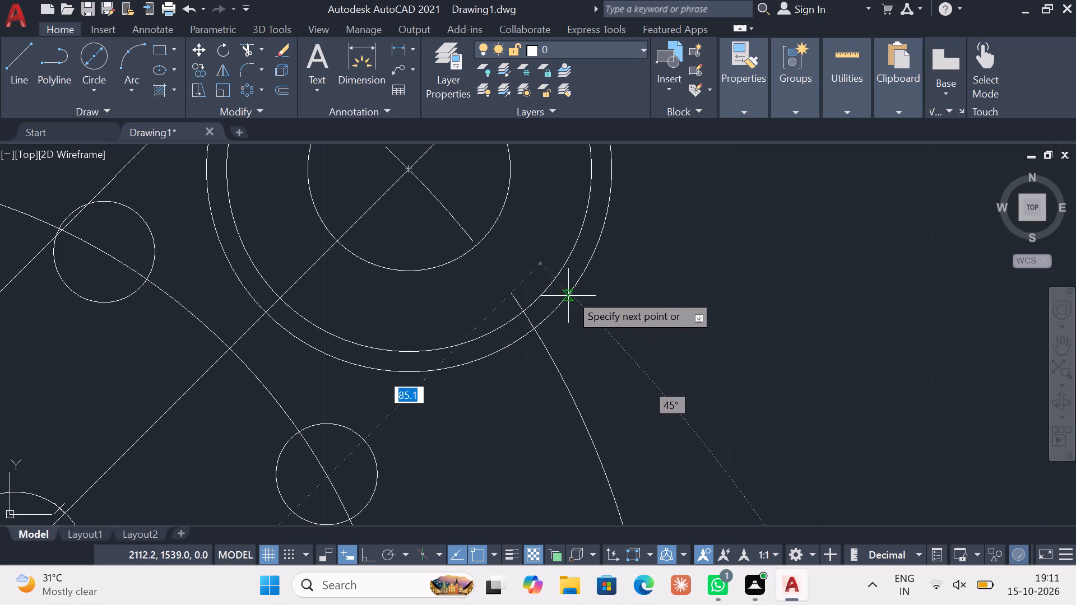
{"action": "left_click", "coordinate": [555, 315]}
{"action": "key", "text": "Escape"}
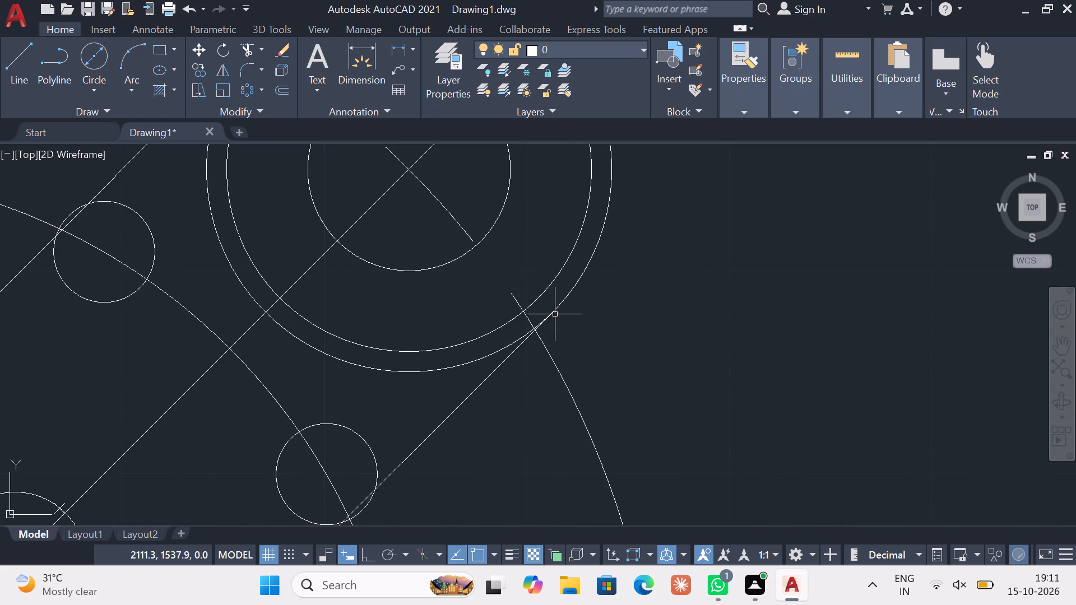
{"action": "scroll", "coordinate": [555, 314], "scroll_direction": "down", "scroll_amount": 2}
{"action": "key", "text": "Escape"}
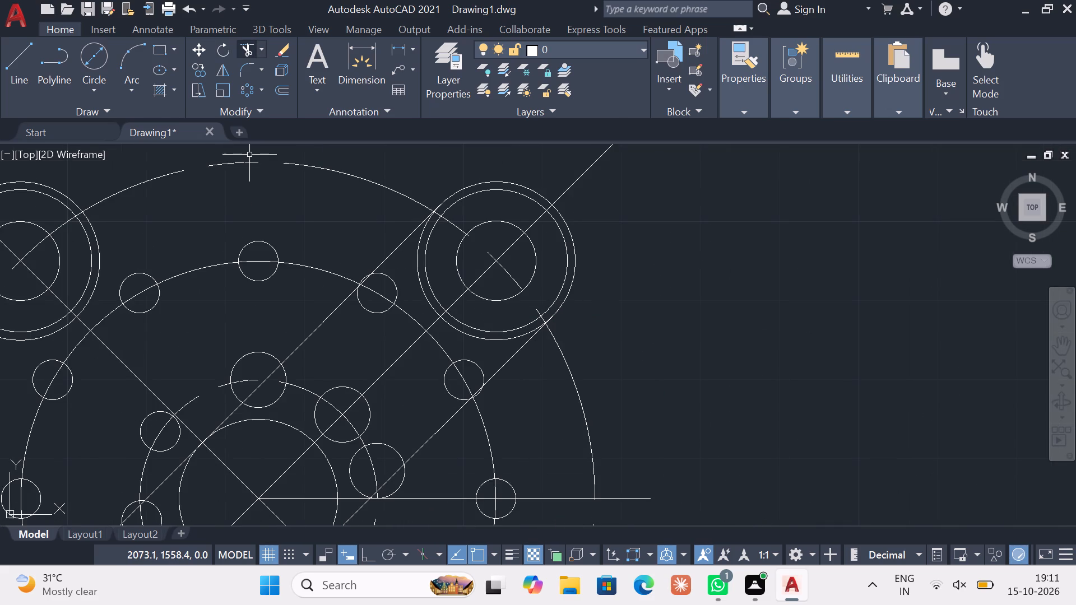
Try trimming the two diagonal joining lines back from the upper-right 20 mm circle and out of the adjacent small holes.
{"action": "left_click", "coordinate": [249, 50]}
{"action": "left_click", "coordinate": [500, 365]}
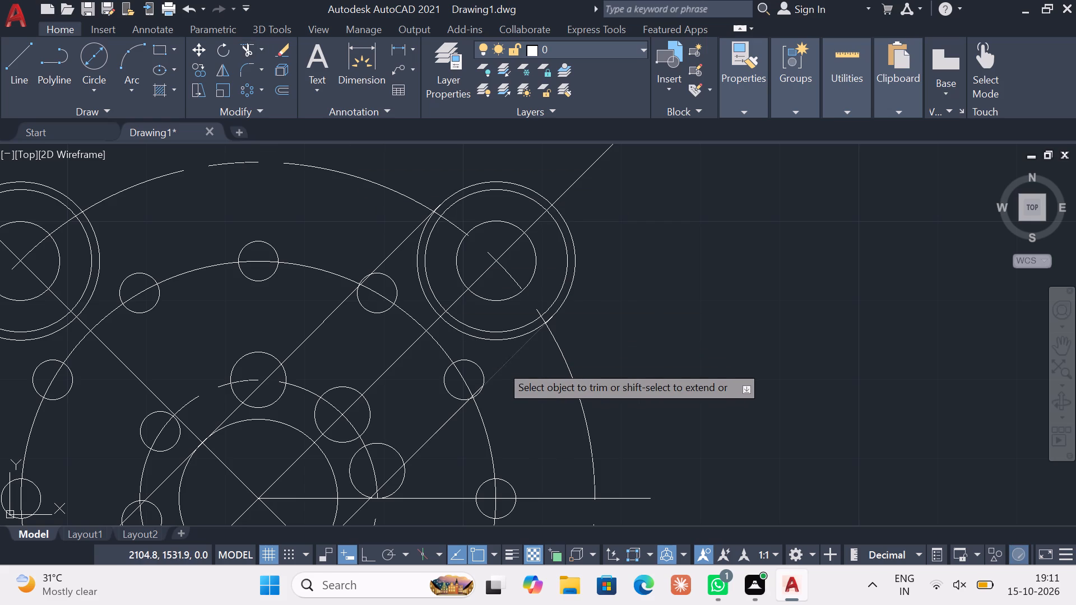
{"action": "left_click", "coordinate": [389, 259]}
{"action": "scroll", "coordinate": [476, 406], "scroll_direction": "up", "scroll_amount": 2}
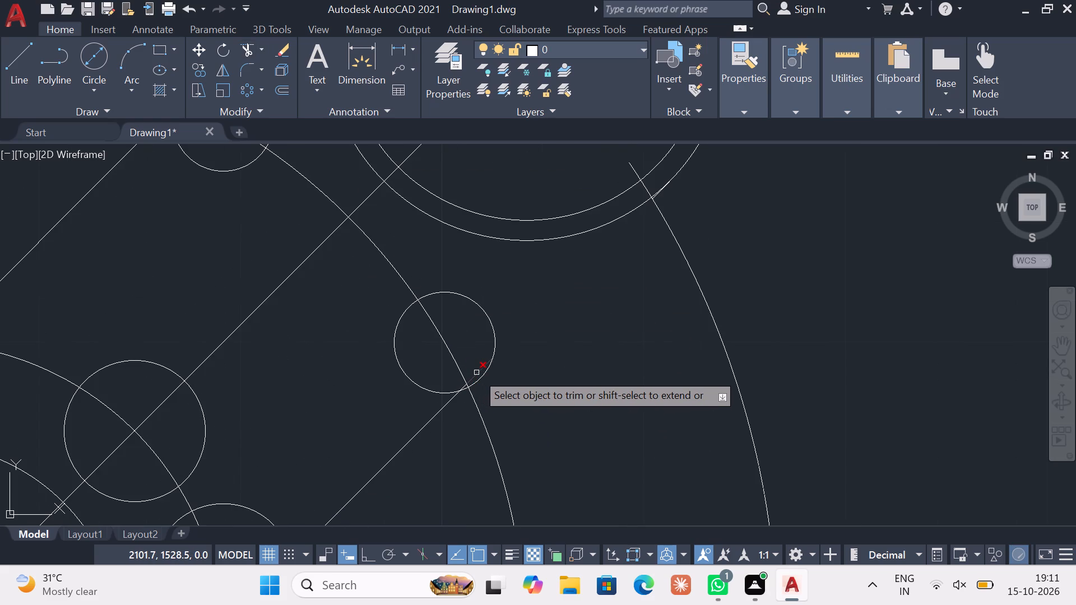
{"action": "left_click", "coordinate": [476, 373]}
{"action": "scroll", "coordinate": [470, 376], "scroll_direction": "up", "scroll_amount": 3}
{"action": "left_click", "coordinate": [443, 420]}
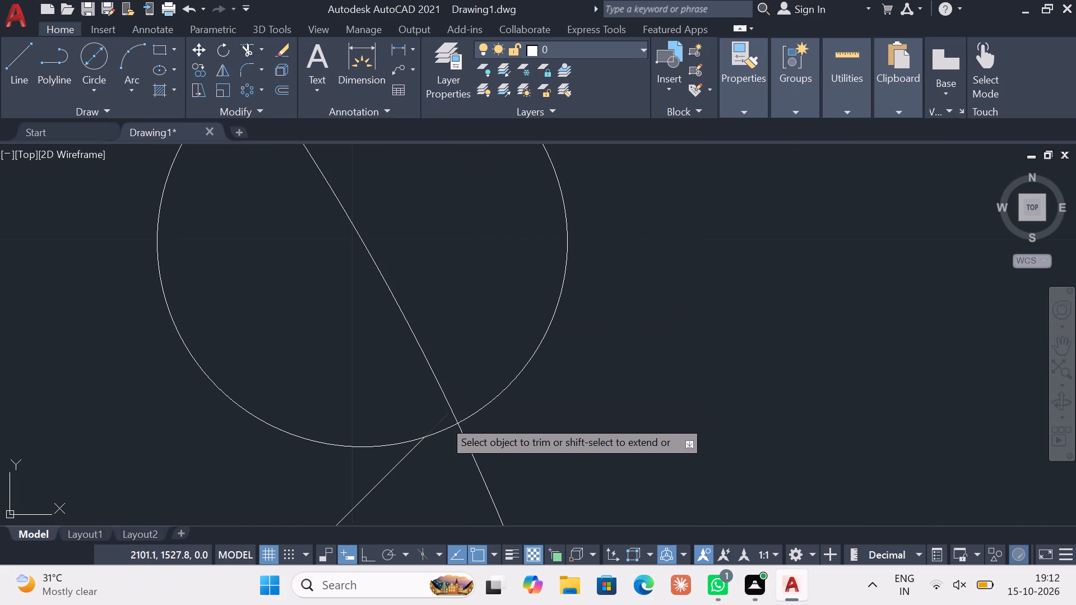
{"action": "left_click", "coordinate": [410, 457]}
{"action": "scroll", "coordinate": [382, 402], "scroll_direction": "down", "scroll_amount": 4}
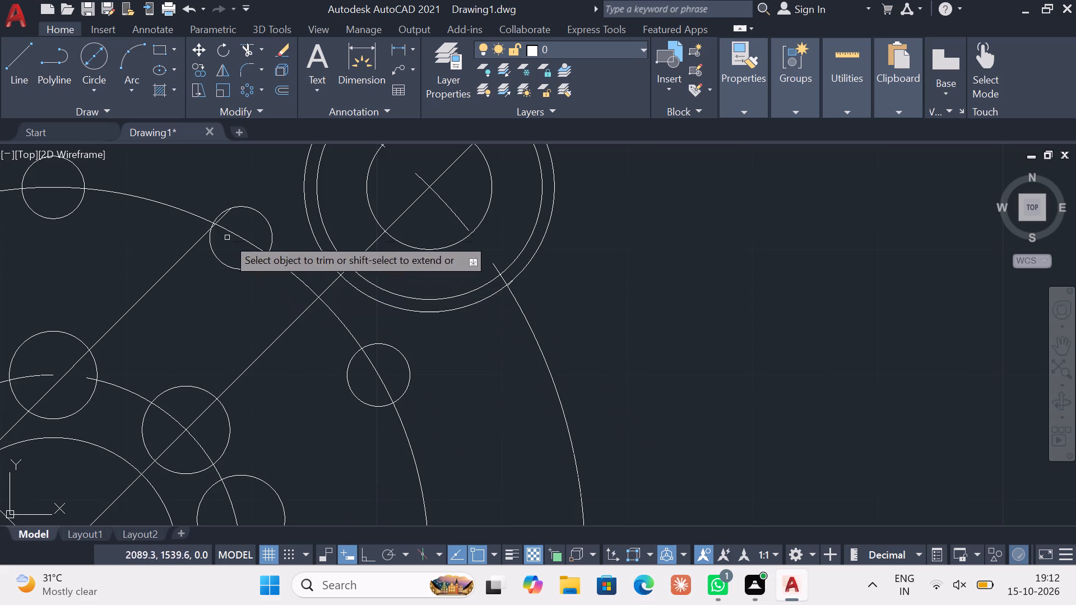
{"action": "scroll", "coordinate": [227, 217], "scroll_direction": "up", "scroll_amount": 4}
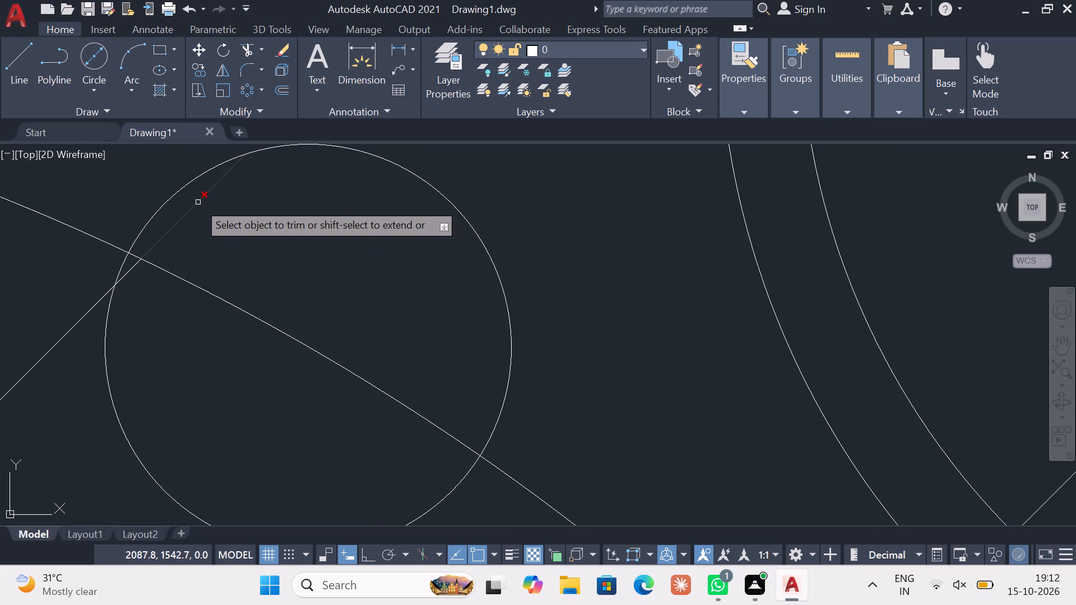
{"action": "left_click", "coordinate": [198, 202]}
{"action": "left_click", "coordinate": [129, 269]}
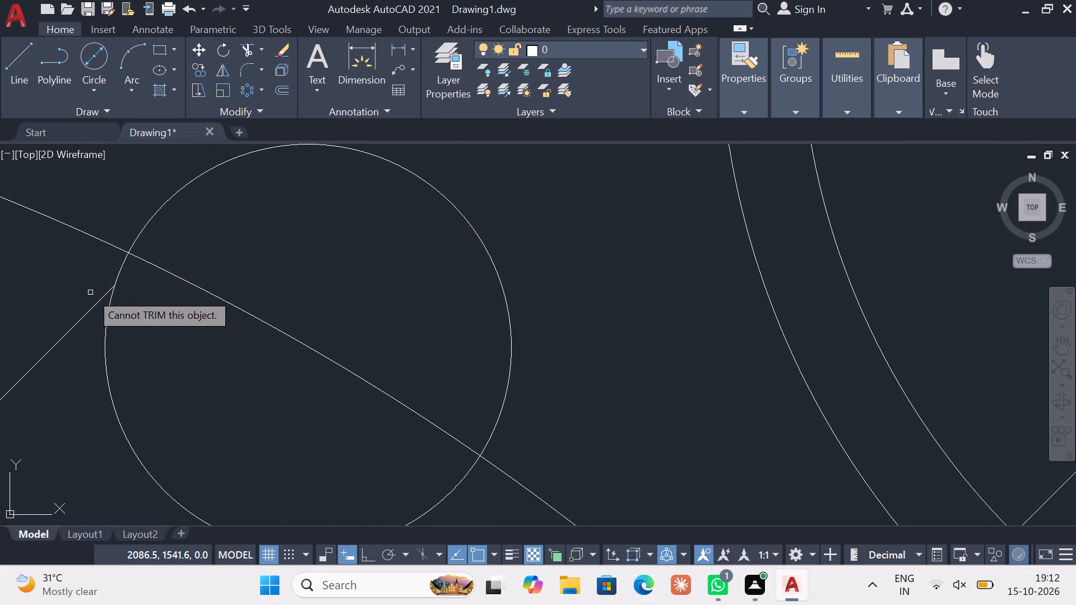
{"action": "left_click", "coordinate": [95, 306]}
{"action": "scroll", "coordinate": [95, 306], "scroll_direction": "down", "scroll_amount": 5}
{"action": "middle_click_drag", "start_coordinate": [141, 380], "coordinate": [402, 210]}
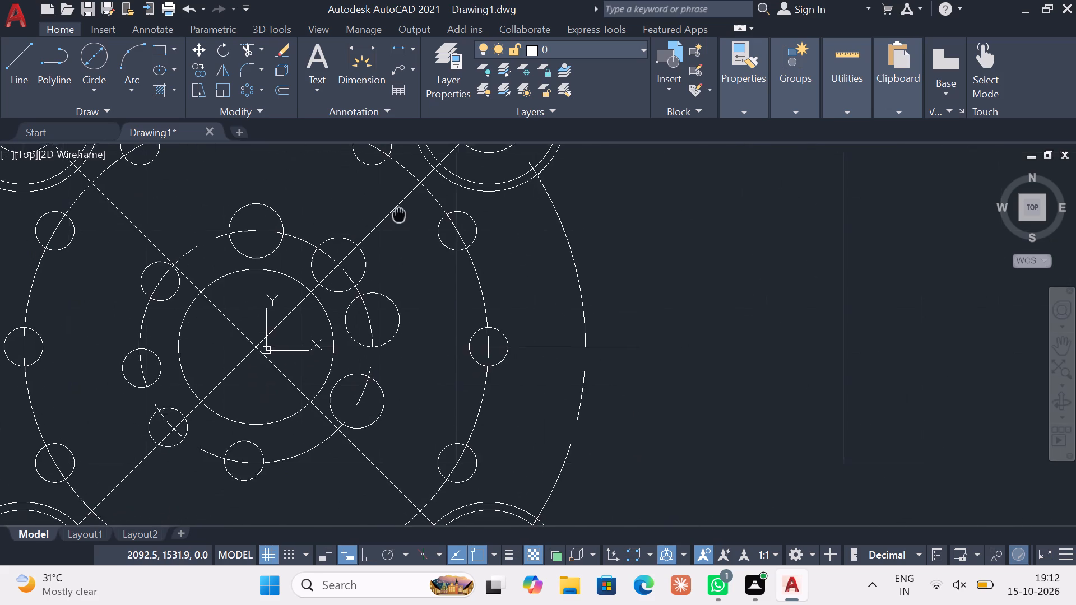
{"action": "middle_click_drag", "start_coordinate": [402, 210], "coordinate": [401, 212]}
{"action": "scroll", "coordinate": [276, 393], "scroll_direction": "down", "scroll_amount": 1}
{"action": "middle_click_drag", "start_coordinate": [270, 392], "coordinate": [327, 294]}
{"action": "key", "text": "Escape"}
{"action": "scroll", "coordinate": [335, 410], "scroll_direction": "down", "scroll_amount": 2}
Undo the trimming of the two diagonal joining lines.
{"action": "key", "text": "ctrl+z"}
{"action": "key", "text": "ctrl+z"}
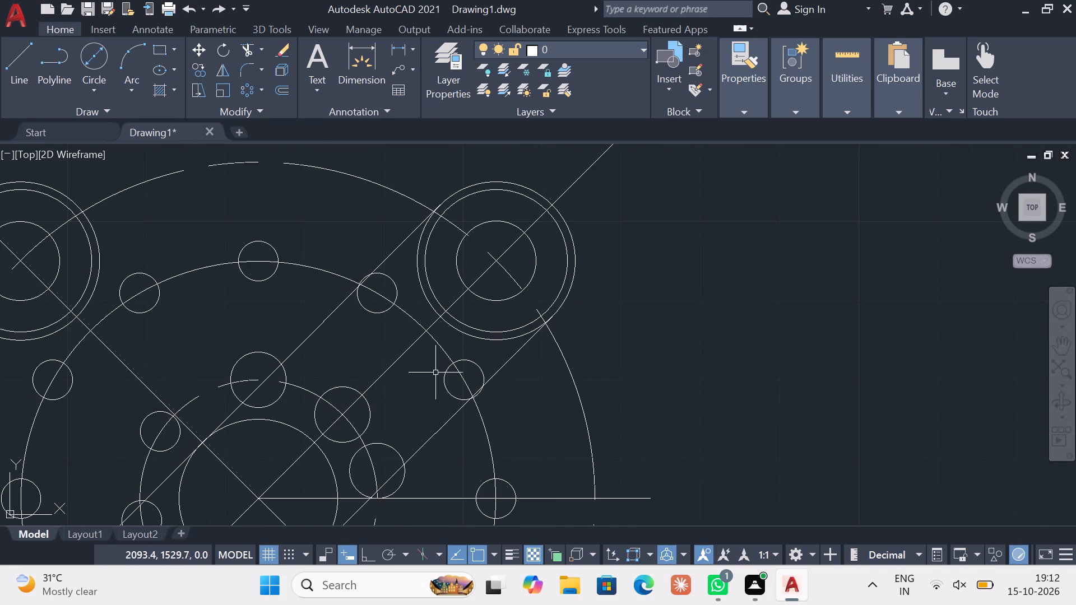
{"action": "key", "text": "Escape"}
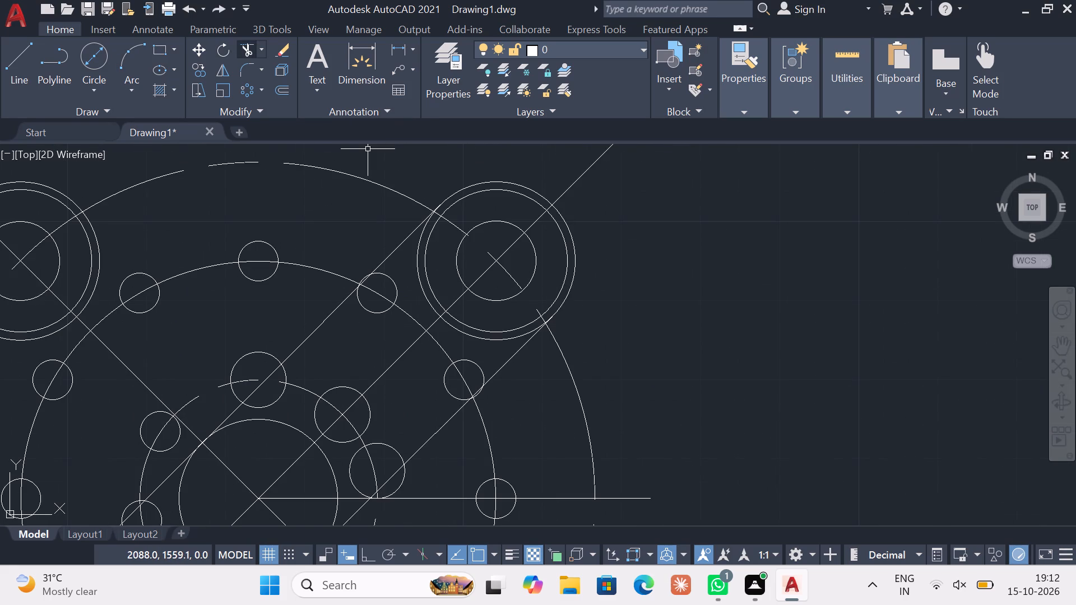
Trim both diagonal joining lines between the inner hole ring and the outer-ring holes nearest the lower-left 20 mm circle.
{"action": "left_click", "coordinate": [252, 48]}
{"action": "scroll", "coordinate": [302, 392], "scroll_direction": "down", "scroll_amount": 1}
{"action": "middle_click_drag", "start_coordinate": [187, 318], "coordinate": [302, 174]}
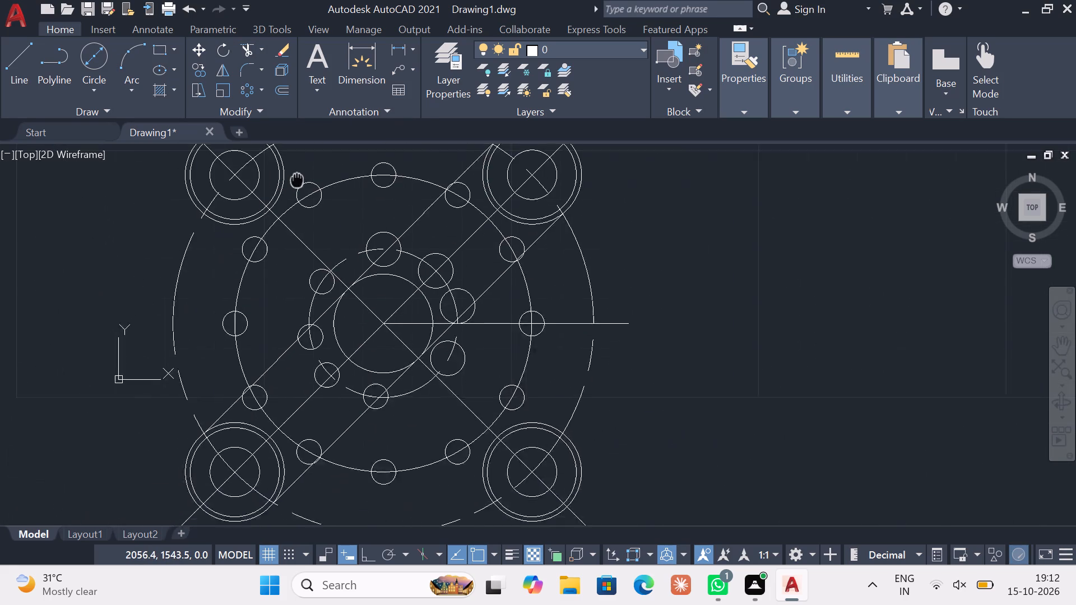
{"action": "middle_click_drag", "start_coordinate": [302, 174], "coordinate": [317, 151]}
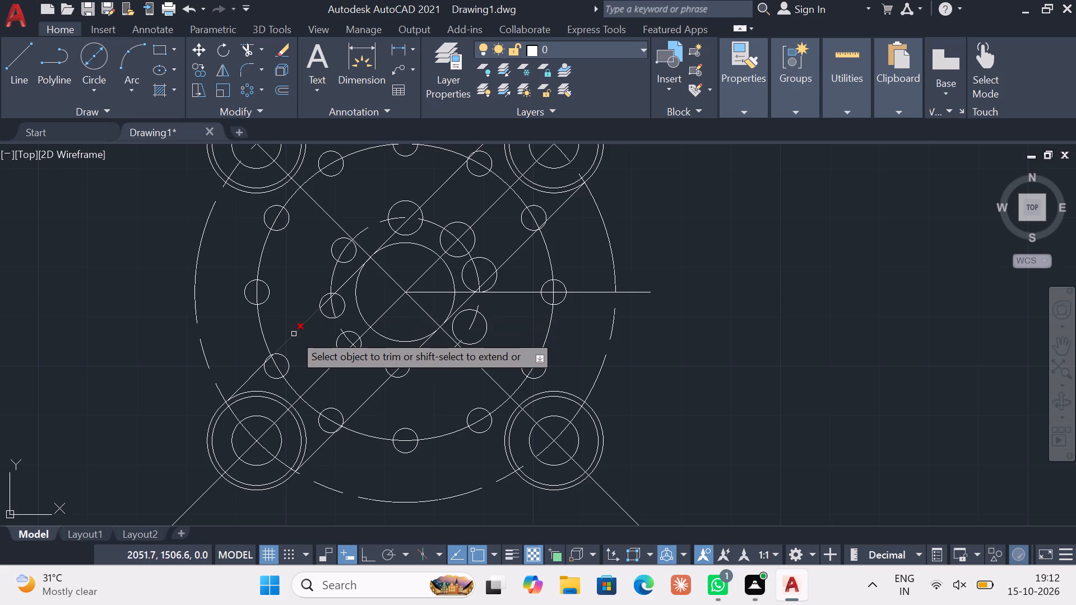
{"action": "left_click", "coordinate": [294, 334]}
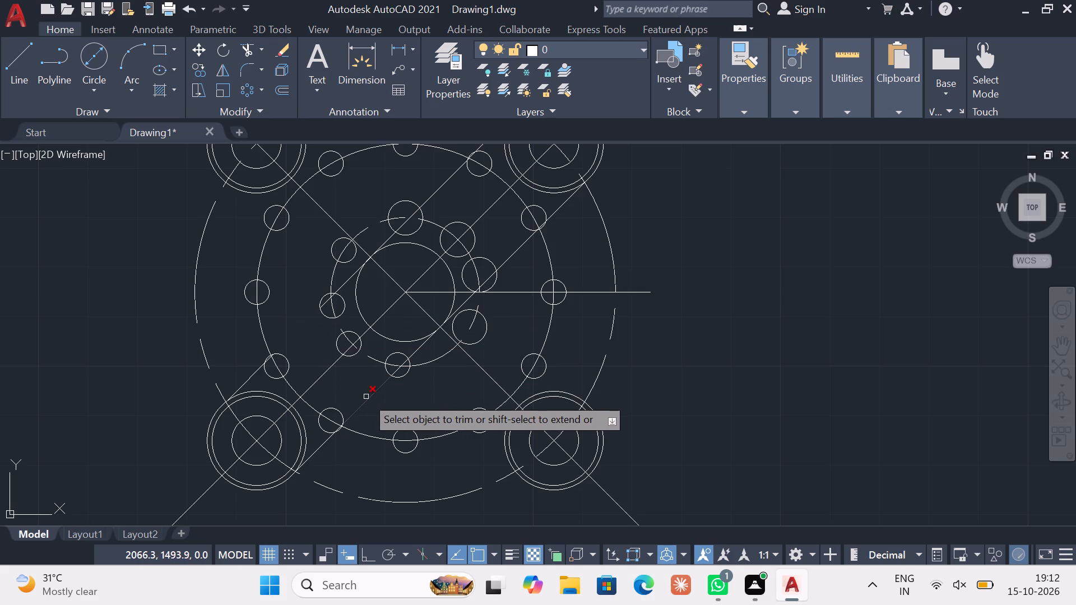
{"action": "left_click", "coordinate": [366, 397]}
{"action": "key", "text": "Escape"}
Delete the remaining upper-right portions of the two diagonal joining lines.
{"action": "left_click", "coordinate": [523, 263]}
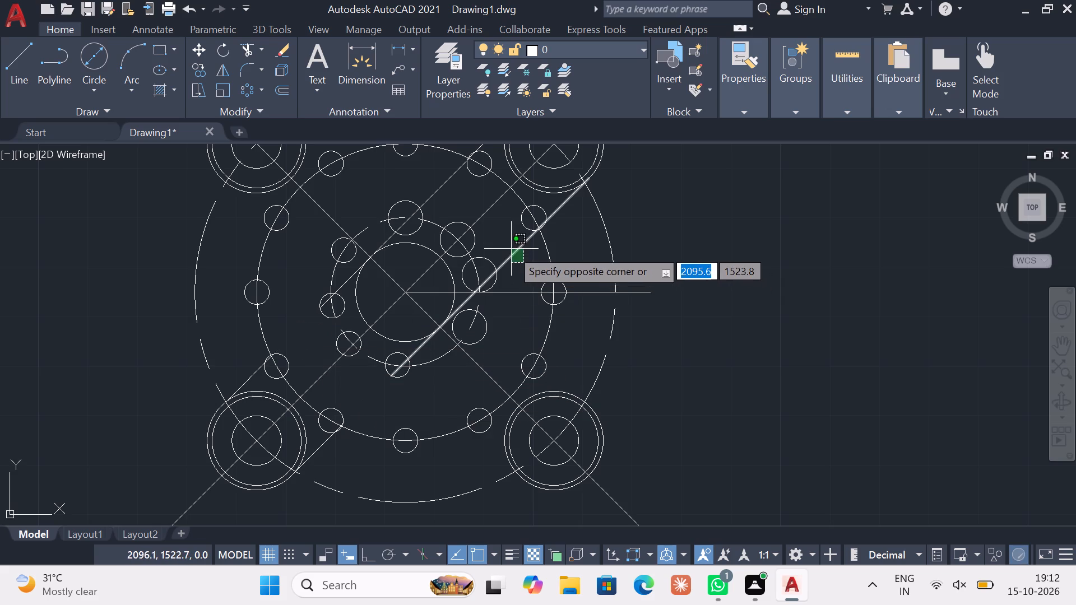
{"action": "left_click", "coordinate": [511, 249]}
{"action": "left_click", "coordinate": [465, 195]}
{"action": "left_click", "coordinate": [432, 182]}
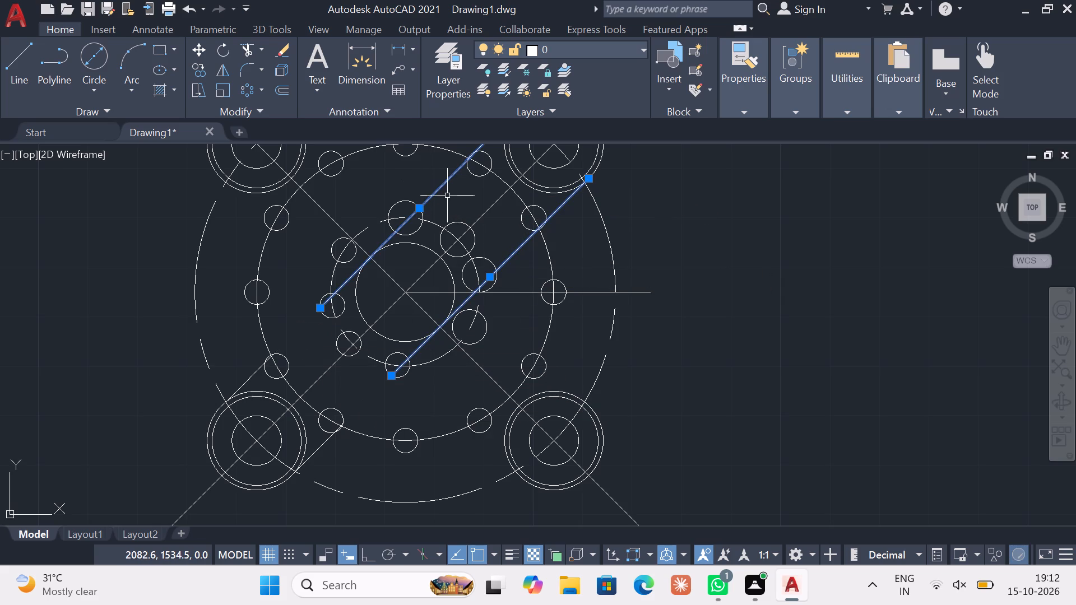
{"action": "key", "text": "Delete"}
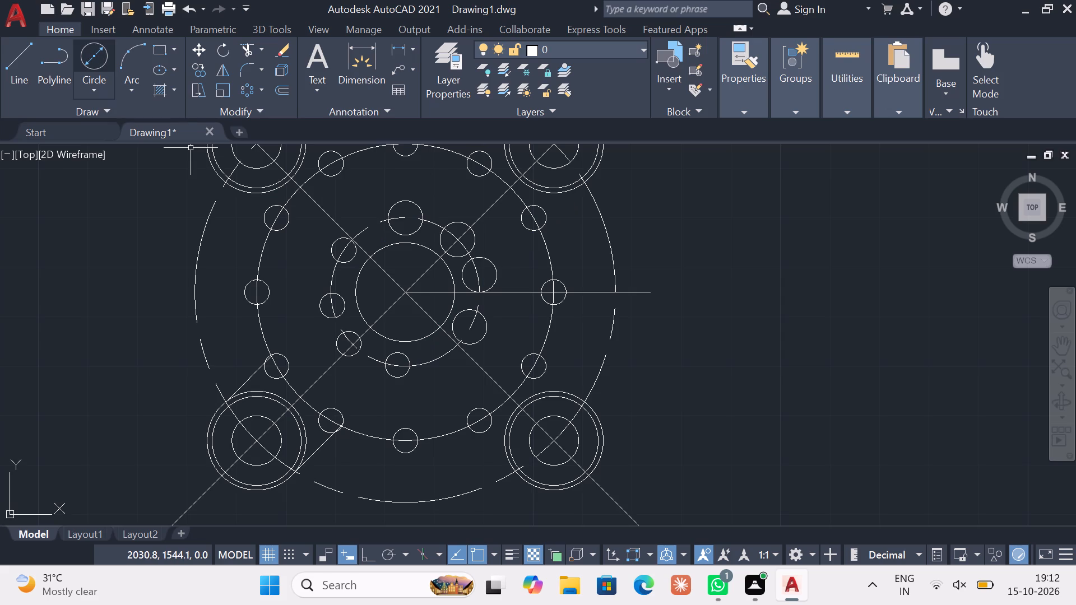
Trim the ends of the two short lower-left lines that lie inside the adjacent outer-ring holes.
{"action": "left_click", "coordinate": [244, 49]}
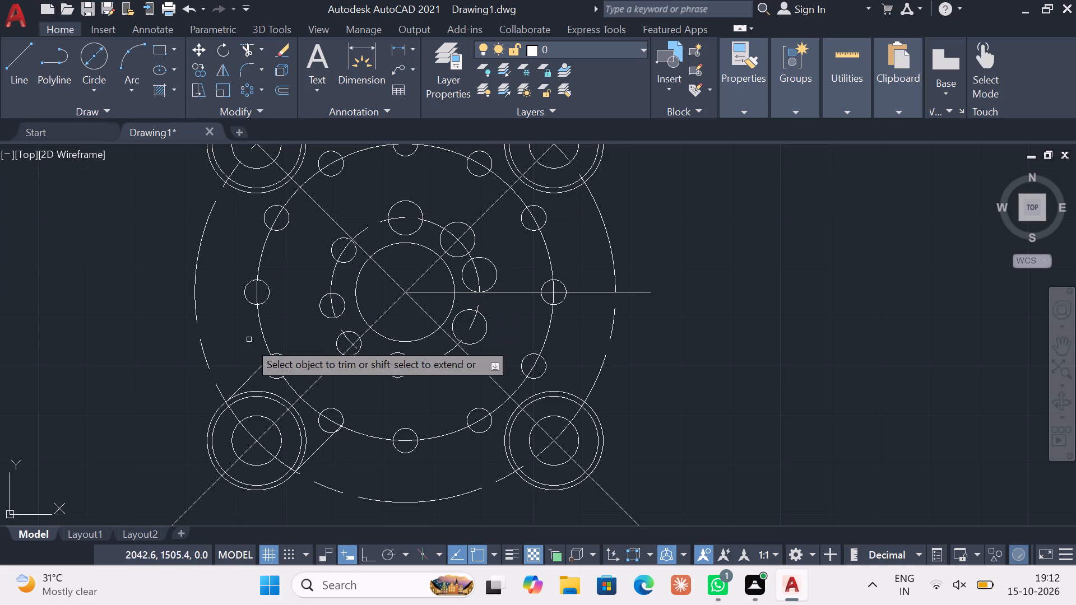
{"action": "scroll", "coordinate": [233, 386], "scroll_direction": "up", "scroll_amount": 2}
{"action": "scroll", "coordinate": [326, 336], "scroll_direction": "up", "scroll_amount": 4}
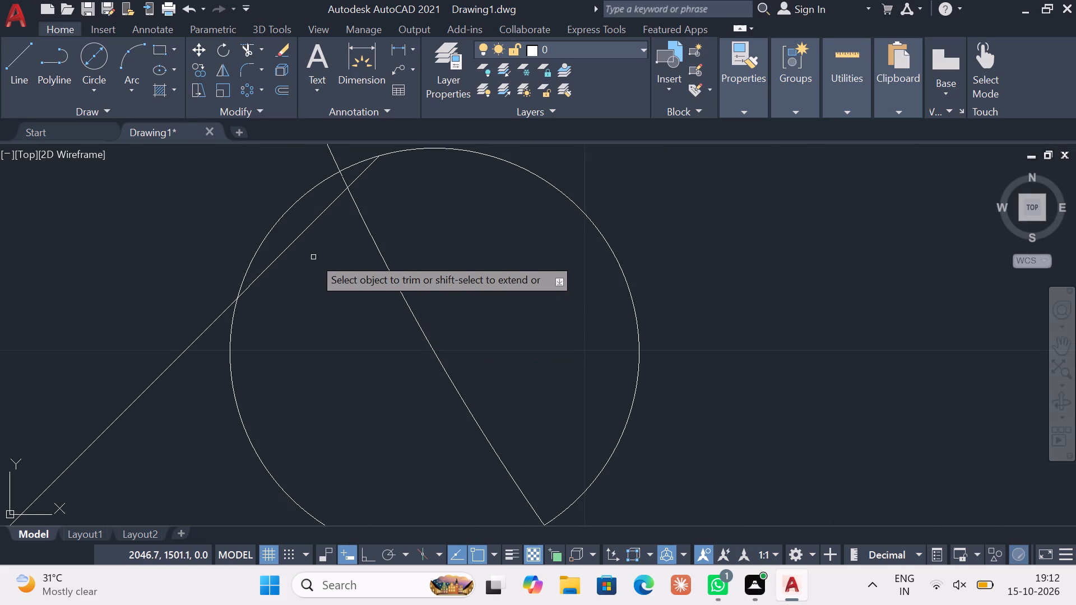
{"action": "left_click", "coordinate": [303, 230]}
{"action": "left_click", "coordinate": [354, 180]}
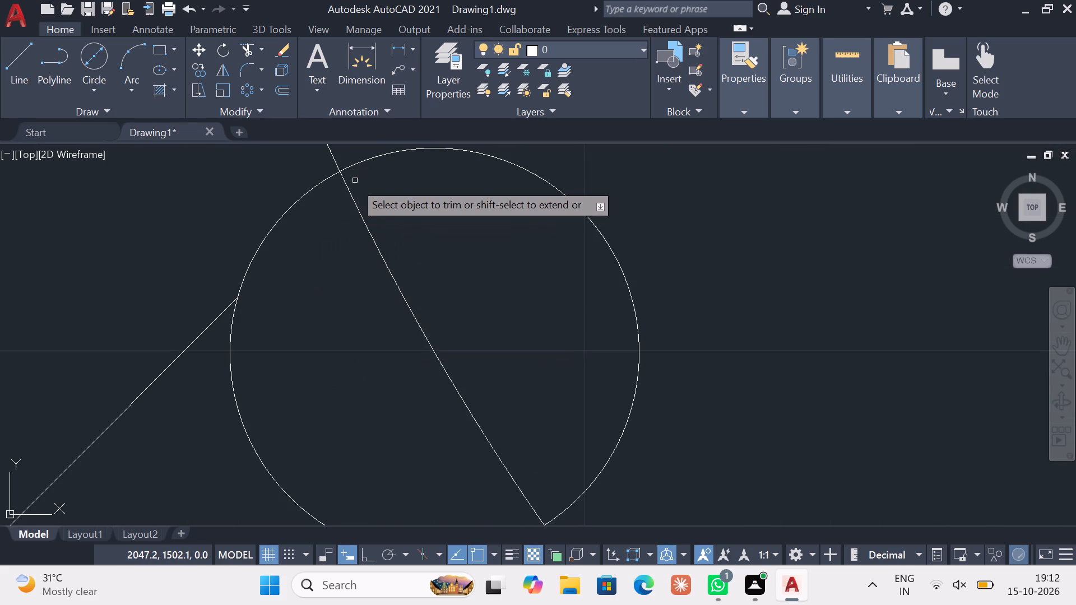
{"action": "scroll", "coordinate": [353, 203], "scroll_direction": "down", "scroll_amount": 4}
{"action": "scroll", "coordinate": [512, 403], "scroll_direction": "up", "scroll_amount": 4}
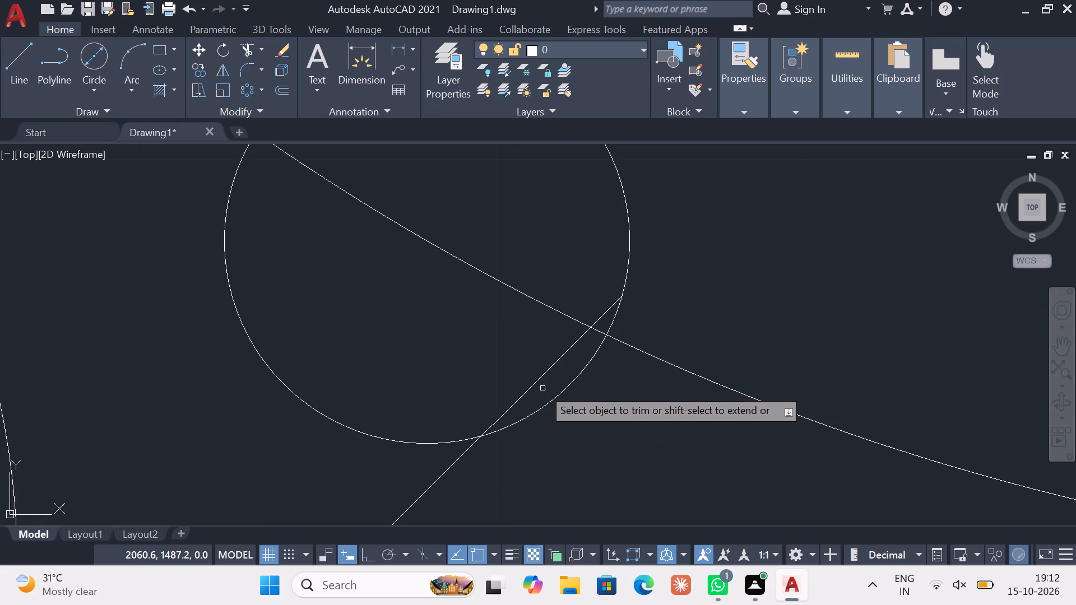
{"action": "left_click", "coordinate": [530, 381]}
{"action": "left_click", "coordinate": [536, 393]}
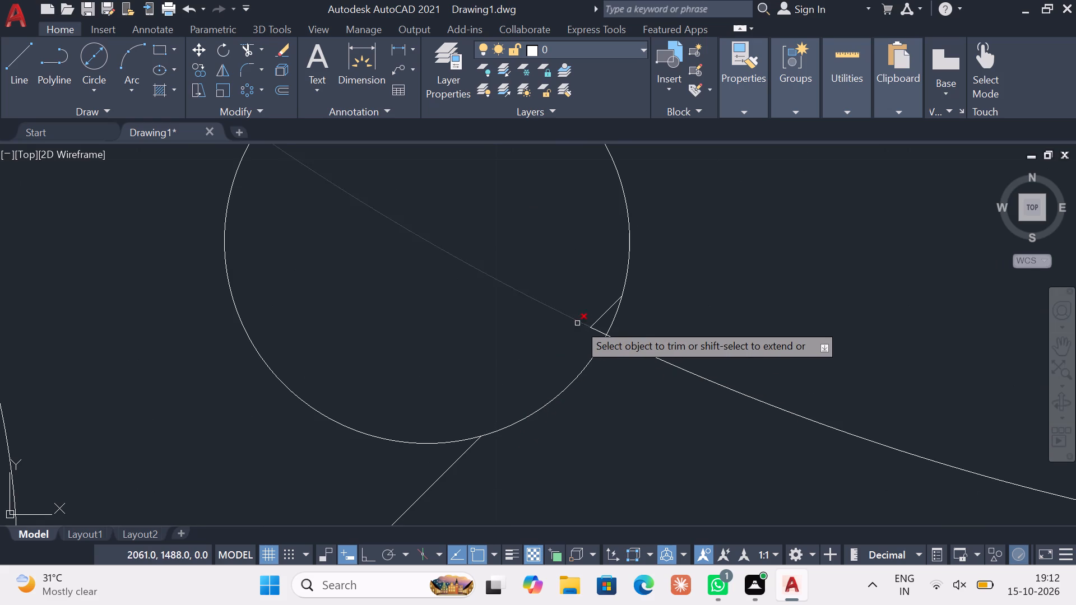
{"action": "left_click", "coordinate": [601, 320]}
{"action": "key", "text": "Escape"}
{"action": "scroll", "coordinate": [592, 324], "scroll_direction": "down", "scroll_amount": 4}
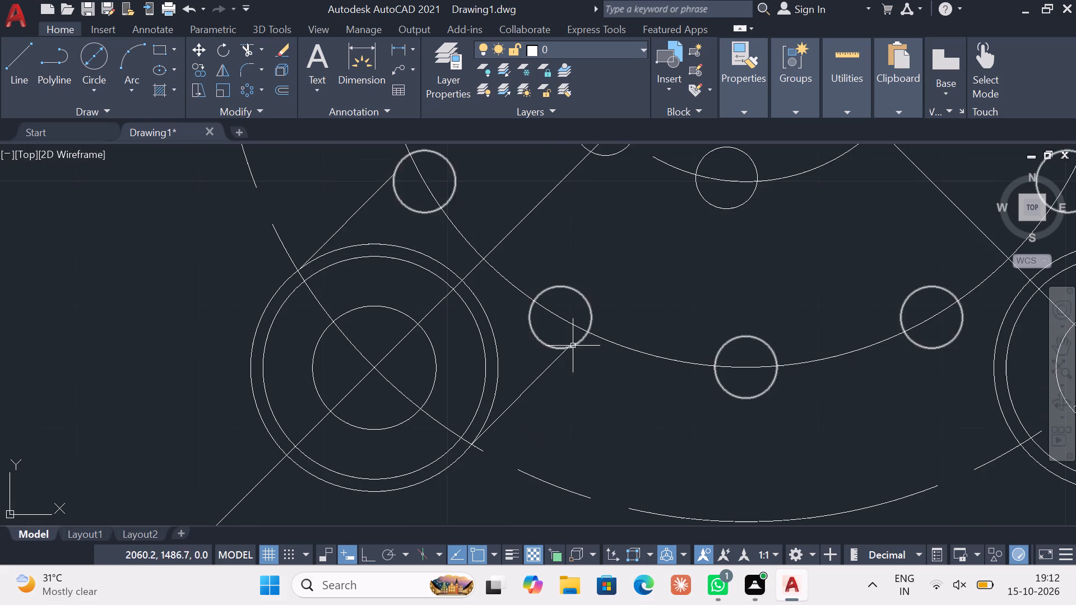
{"action": "scroll", "coordinate": [575, 366], "scroll_direction": "down", "scroll_amount": 2}
{"action": "key", "text": "Escape"}
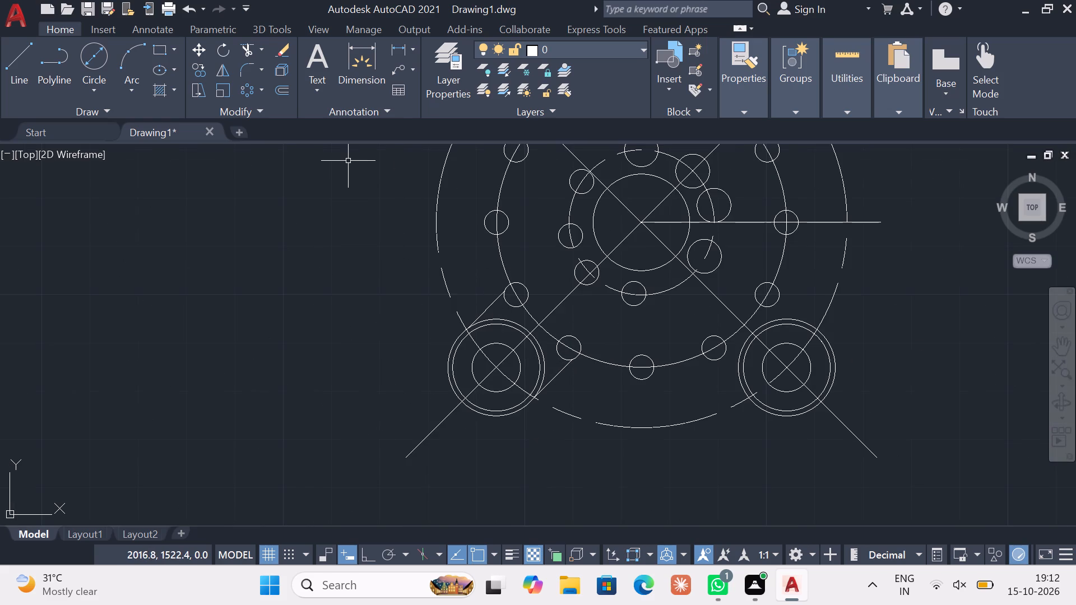
Trim the centre-facing arcs of the lower-left 18 mm and 20 mm circles between the two short lines.
{"action": "left_click", "coordinate": [247, 55]}
{"action": "scroll", "coordinate": [498, 328], "scroll_direction": "up", "scroll_amount": 2}
{"action": "left_click", "coordinate": [511, 305]}
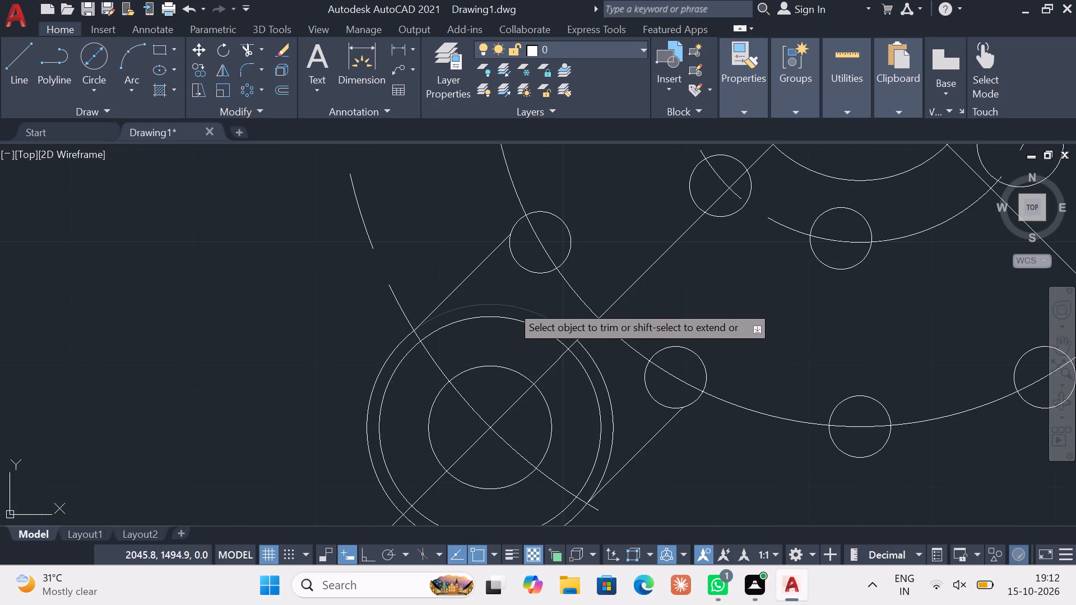
{"action": "left_click", "coordinate": [517, 320]}
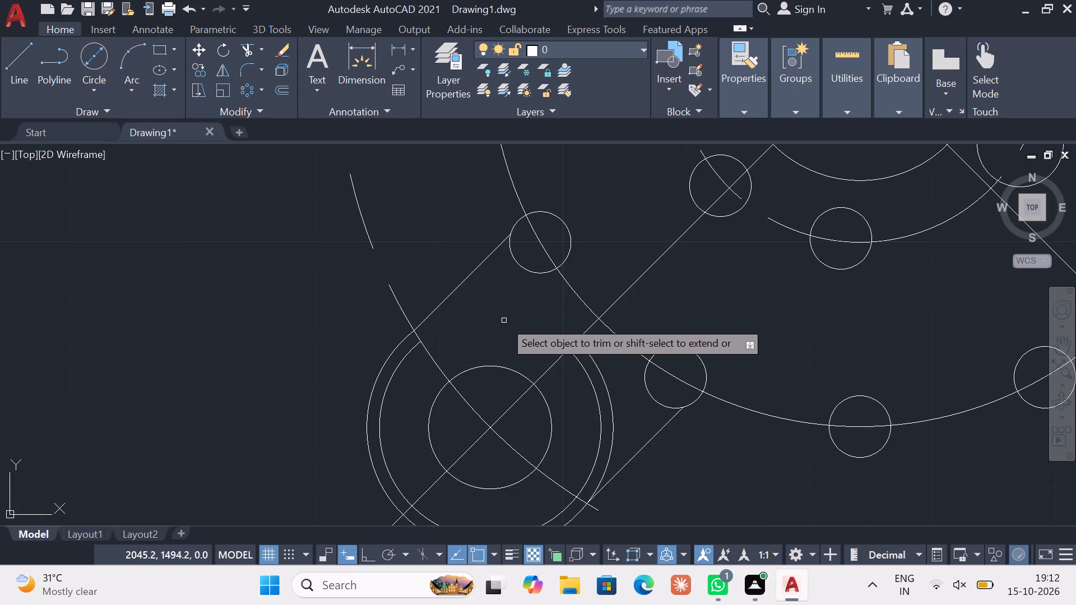
{"action": "left_click", "coordinate": [604, 396]}
{"action": "left_click", "coordinate": [607, 393]}
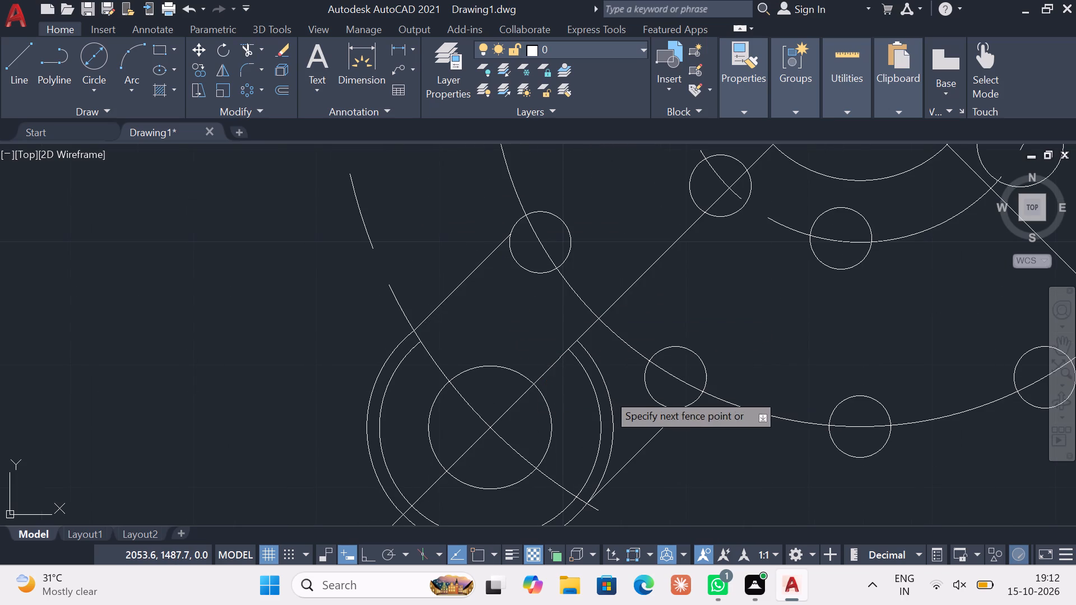
{"action": "left_click", "coordinate": [606, 397]}
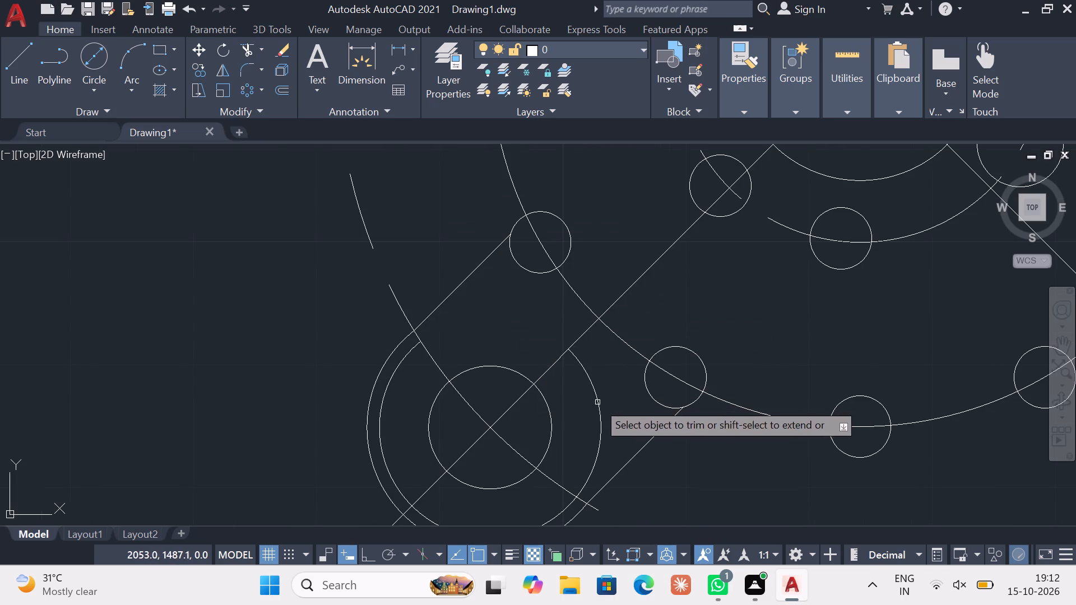
{"action": "left_click", "coordinate": [596, 403]}
{"action": "key", "text": "Escape"}
{"action": "scroll", "coordinate": [592, 416], "scroll_direction": "down", "scroll_amount": 1}
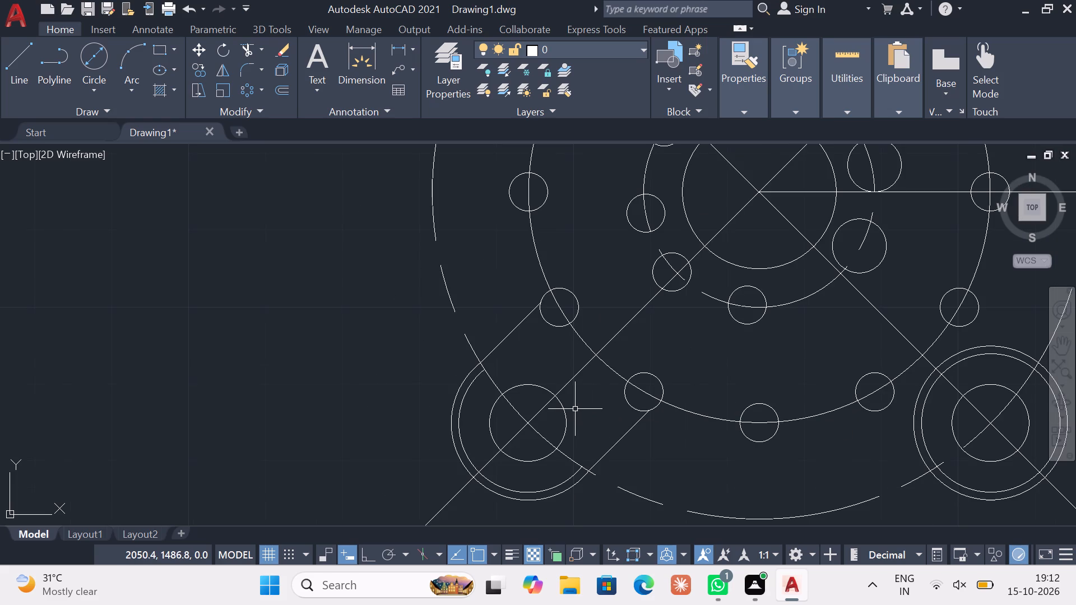
{"action": "key", "text": "Escape"}
{"action": "key", "text": "Escape"}
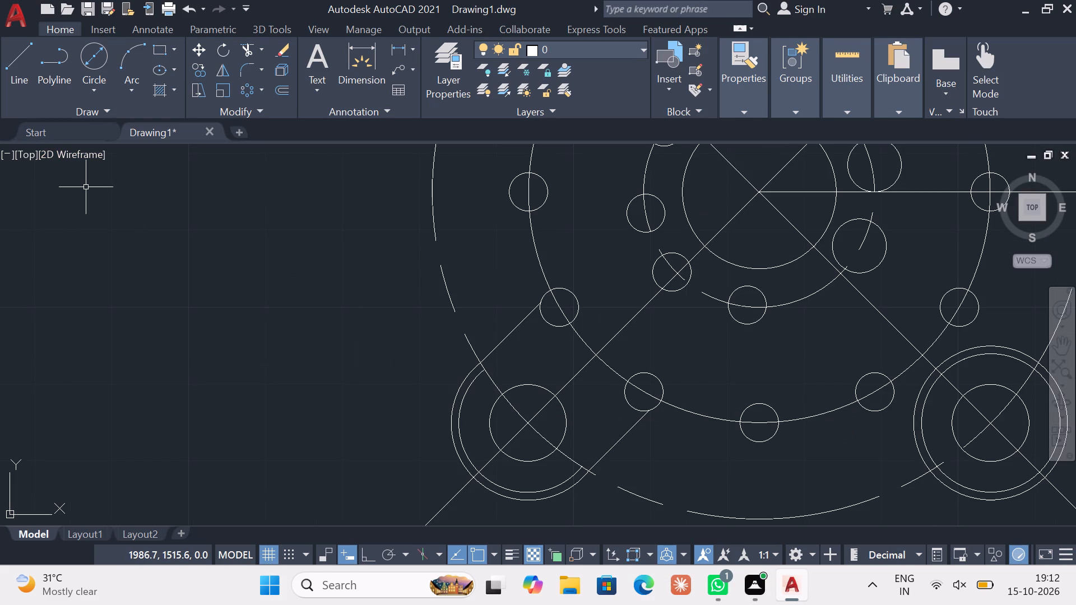
Draw a 45° line about 84 mm long joining the upper-left sides of the lower-left and upper-right 18 mm circles.
{"action": "left_click", "coordinate": [21, 76]}
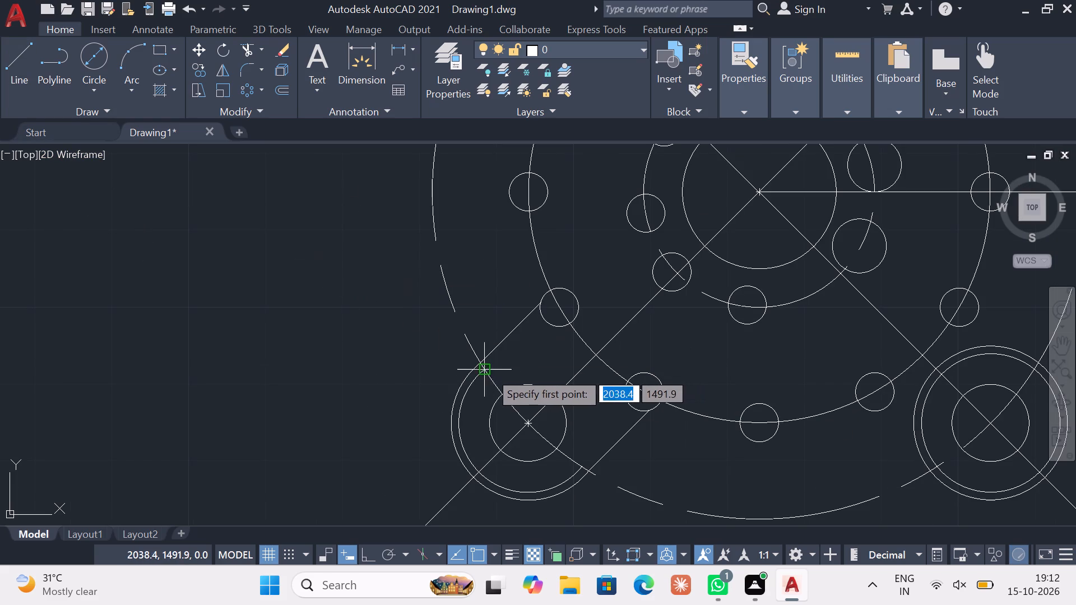
{"action": "left_click", "coordinate": [486, 371]}
{"action": "middle_click_drag", "start_coordinate": [592, 321], "coordinate": [77, 513]}
{"action": "scroll", "coordinate": [227, 404], "scroll_direction": "down", "scroll_amount": 1}
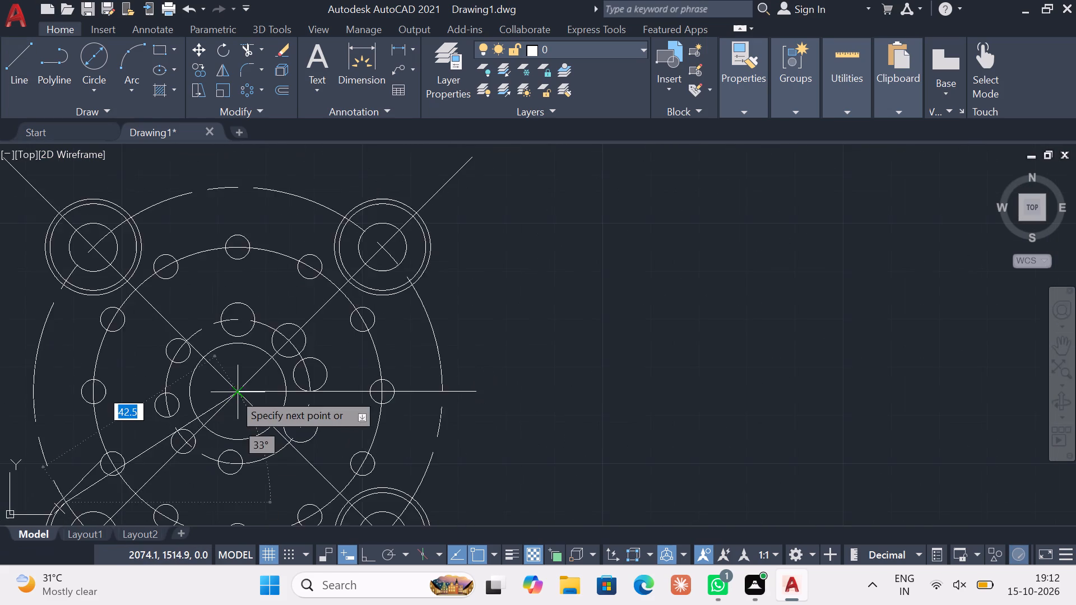
{"action": "middle_click_drag", "start_coordinate": [233, 393], "coordinate": [234, 467]}
{"action": "scroll", "coordinate": [291, 331], "scroll_direction": "up", "scroll_amount": 4}
{"action": "scroll", "coordinate": [453, 283], "scroll_direction": "down", "scroll_amount": 2}
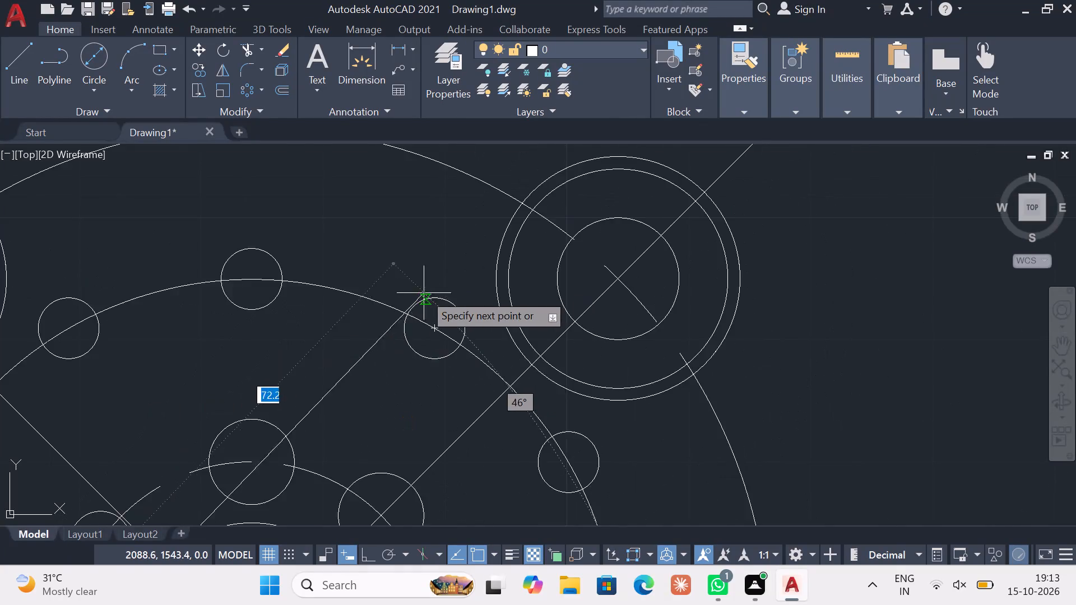
{"action": "middle_click_drag", "start_coordinate": [424, 293], "coordinate": [335, 394]}
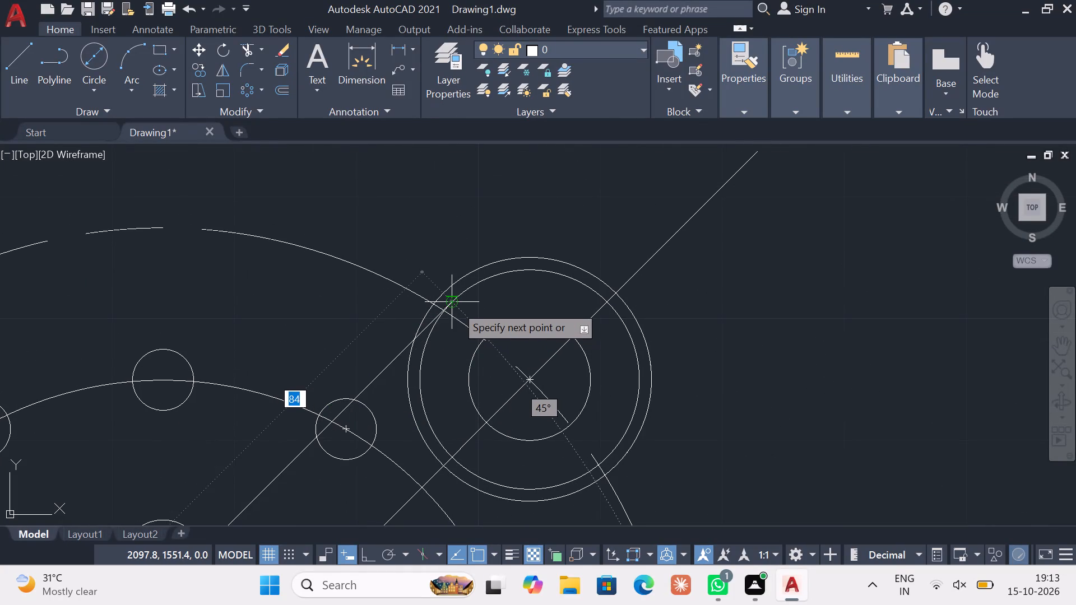
{"action": "left_click", "coordinate": [455, 305]}
{"action": "key", "text": "Escape"}
{"action": "key", "text": "Escape"}
{"action": "key", "text": "Escape"}
{"action": "key", "text": "Escape"}
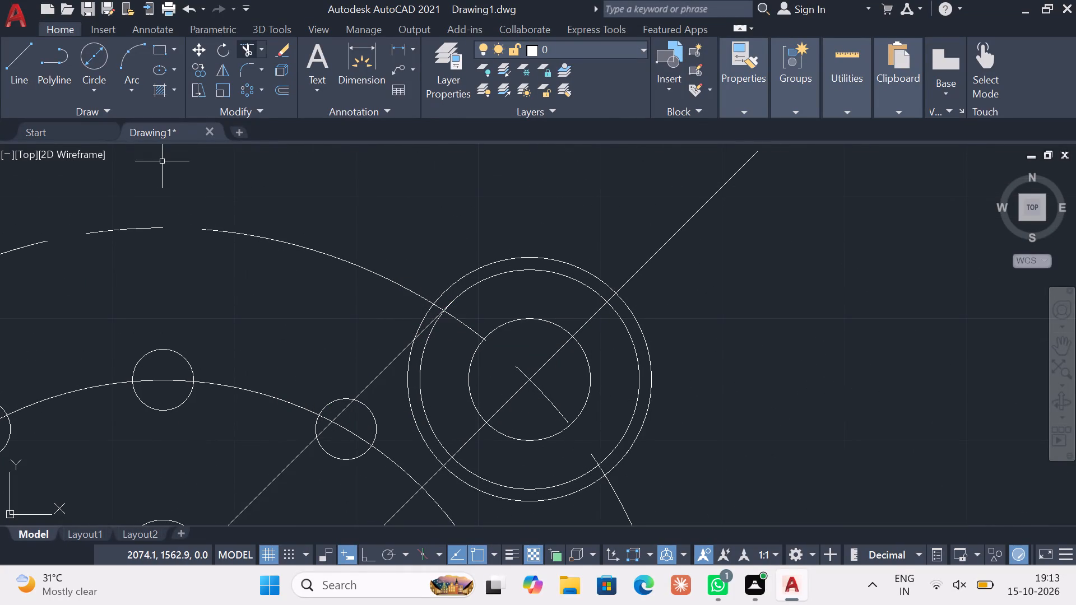
Trim the new joining line inside the adjacent lower-left outer-ring hole and delete its remaining upper-right portion.
{"action": "left_click", "coordinate": [245, 51]}
{"action": "middle_click_drag", "start_coordinate": [344, 433], "coordinate": [588, 185]}
{"action": "scroll", "coordinate": [344, 434], "scroll_direction": "down", "scroll_amount": 1}
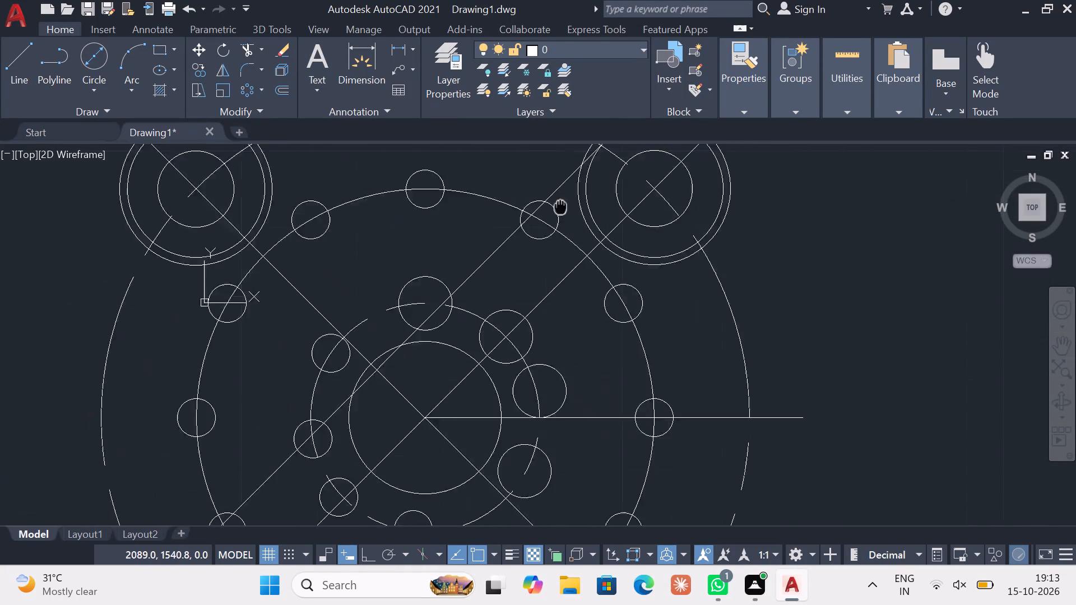
{"action": "middle_click_drag", "start_coordinate": [588, 185], "coordinate": [623, 159]}
{"action": "middle_click_drag", "start_coordinate": [469, 325], "coordinate": [516, 206]}
{"action": "scroll", "coordinate": [337, 347], "scroll_direction": "up", "scroll_amount": 2}
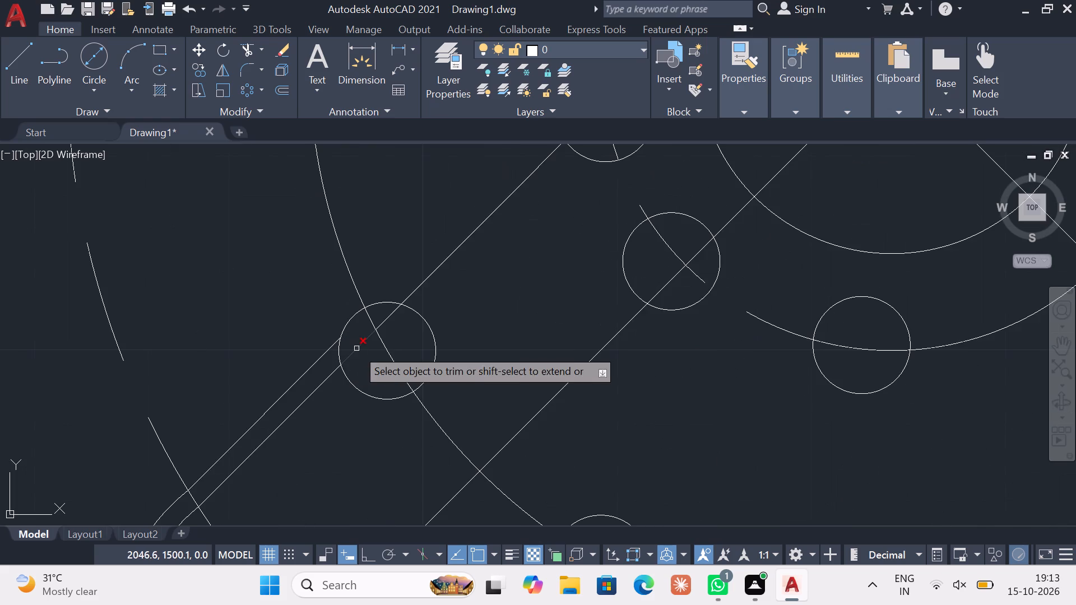
{"action": "left_click", "coordinate": [356, 348]}
{"action": "key", "text": "Escape"}
{"action": "left_click", "coordinate": [390, 317]}
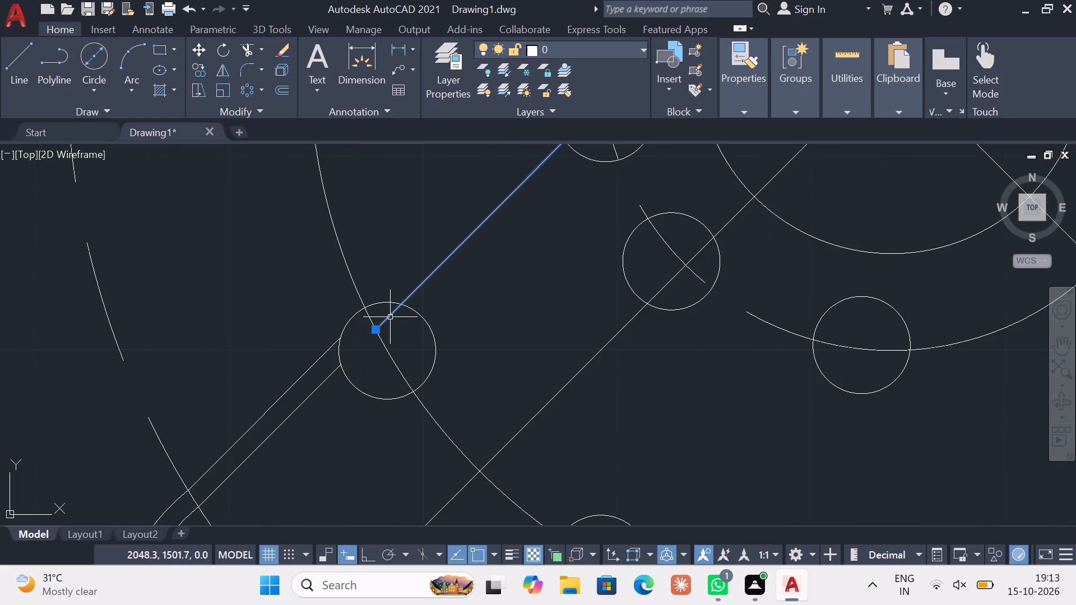
{"action": "key", "text": "Delete"}
{"action": "key", "text": "Escape"}
{"action": "key", "text": "Escape"}
Draw a 45° line about 84 mm long joining the lower-right sides of the lower-left and upper-right 18 mm circles.
{"action": "left_click", "coordinate": [21, 82]}
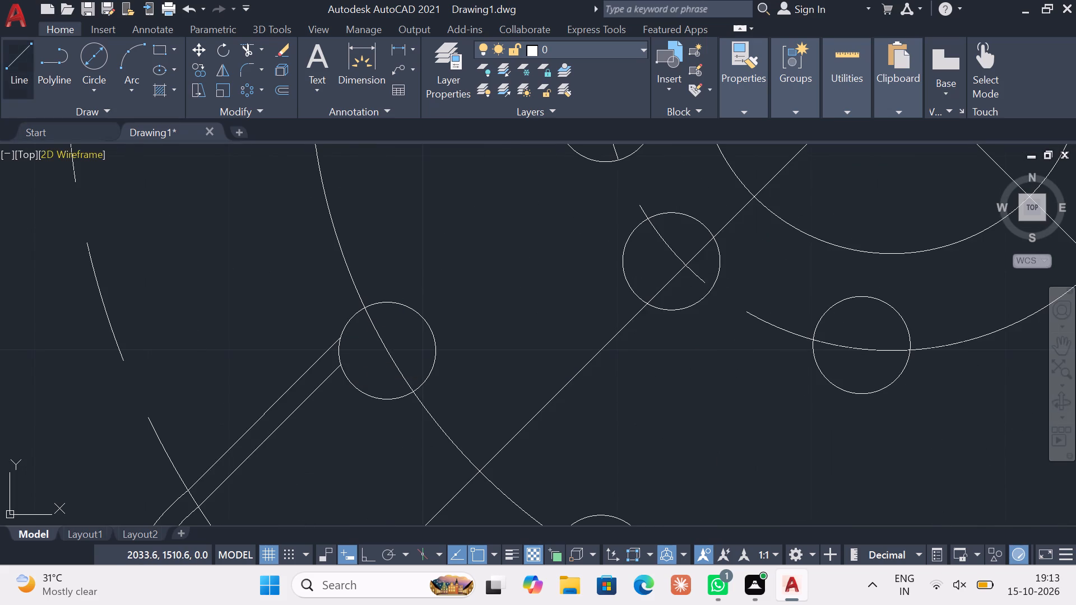
{"action": "scroll", "coordinate": [319, 309], "scroll_direction": "down", "scroll_amount": 1}
{"action": "middle_click_drag", "start_coordinate": [330, 320], "coordinate": [220, 158]}
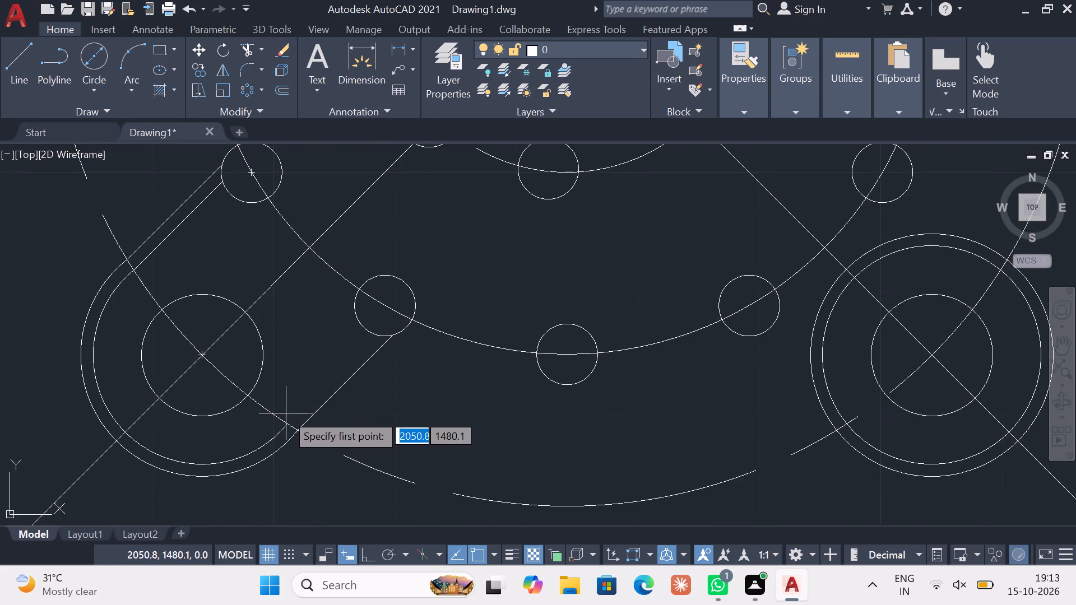
{"action": "left_click", "coordinate": [291, 422]}
{"action": "middle_click_drag", "start_coordinate": [418, 290], "coordinate": [0, 604]}
{"action": "scroll", "coordinate": [245, 398], "scroll_direction": "down", "scroll_amount": 1}
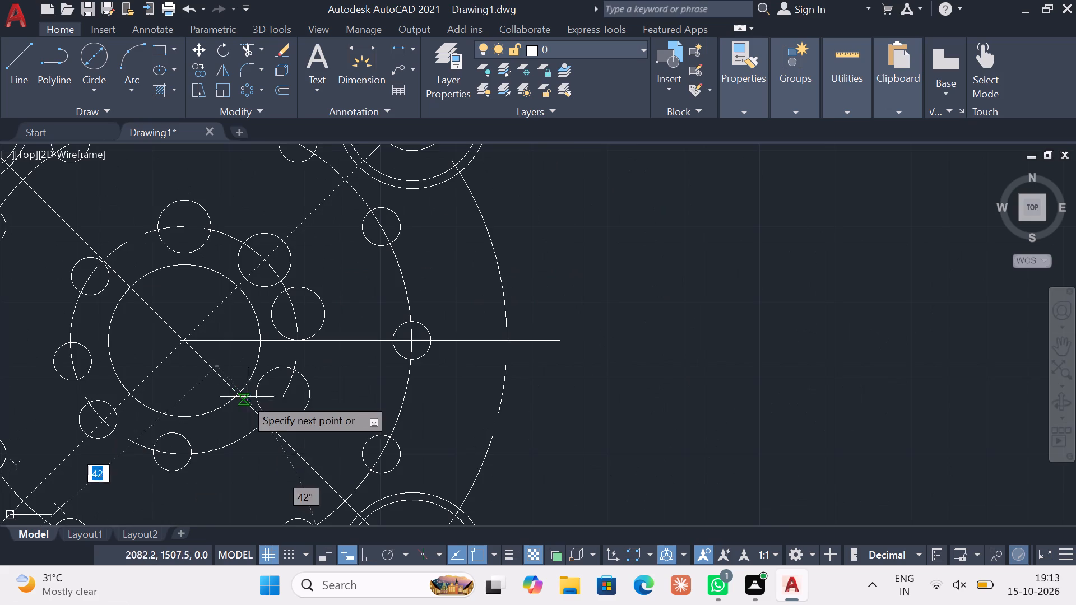
{"action": "middle_click_drag", "start_coordinate": [263, 385], "coordinate": [150, 538]}
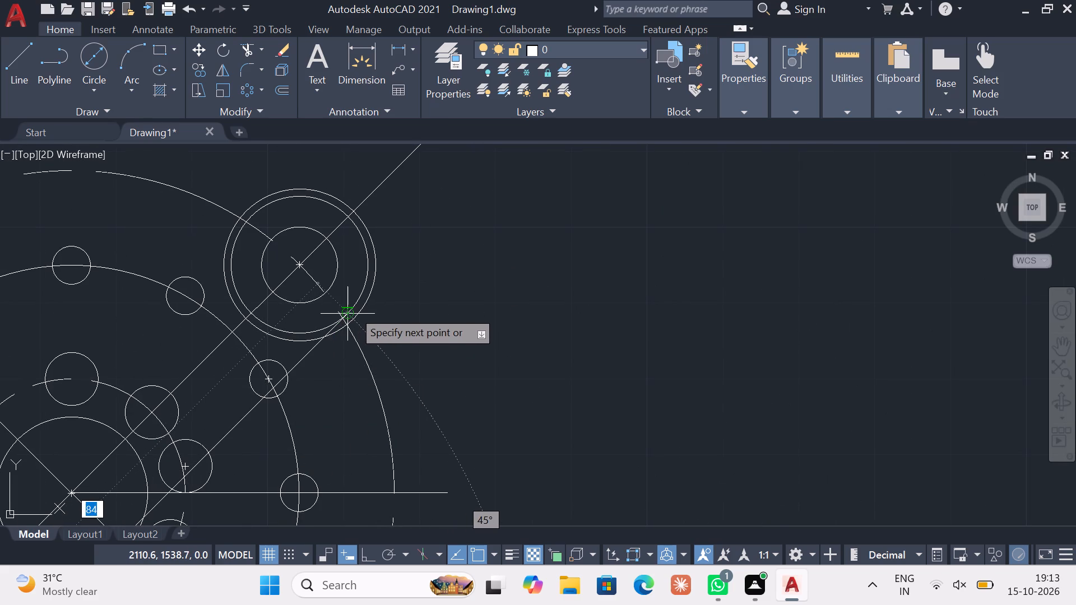
{"action": "left_click", "coordinate": [353, 310]}
{"action": "key", "text": "Escape"}
{"action": "key", "text": "Escape"}
Trim this second joining line inside the adjacent bottom outer-ring hole and delete its remaining upper-right portion.
{"action": "left_click", "coordinate": [248, 51]}
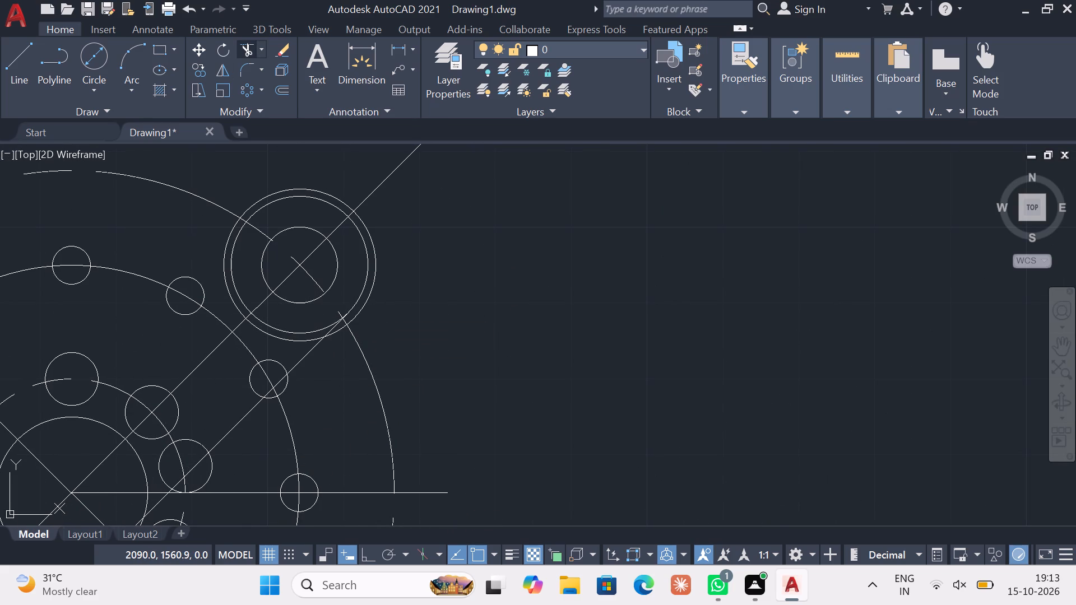
{"action": "middle_click_drag", "start_coordinate": [183, 381], "coordinate": [355, 166]}
{"action": "middle_click_drag", "start_coordinate": [270, 366], "coordinate": [363, 223]}
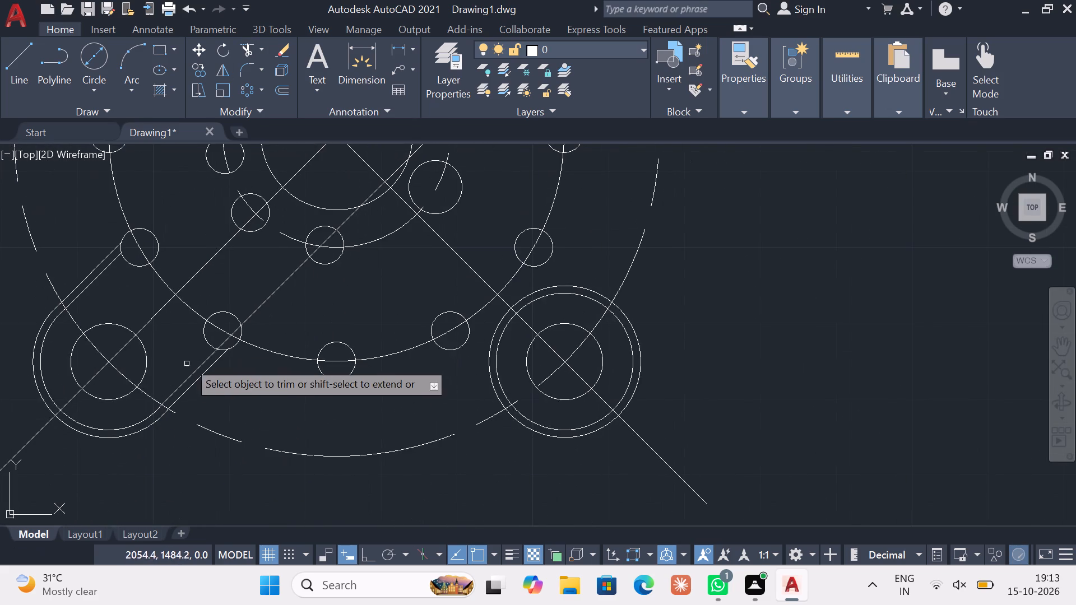
{"action": "scroll", "coordinate": [200, 352], "scroll_direction": "up", "scroll_amount": 2}
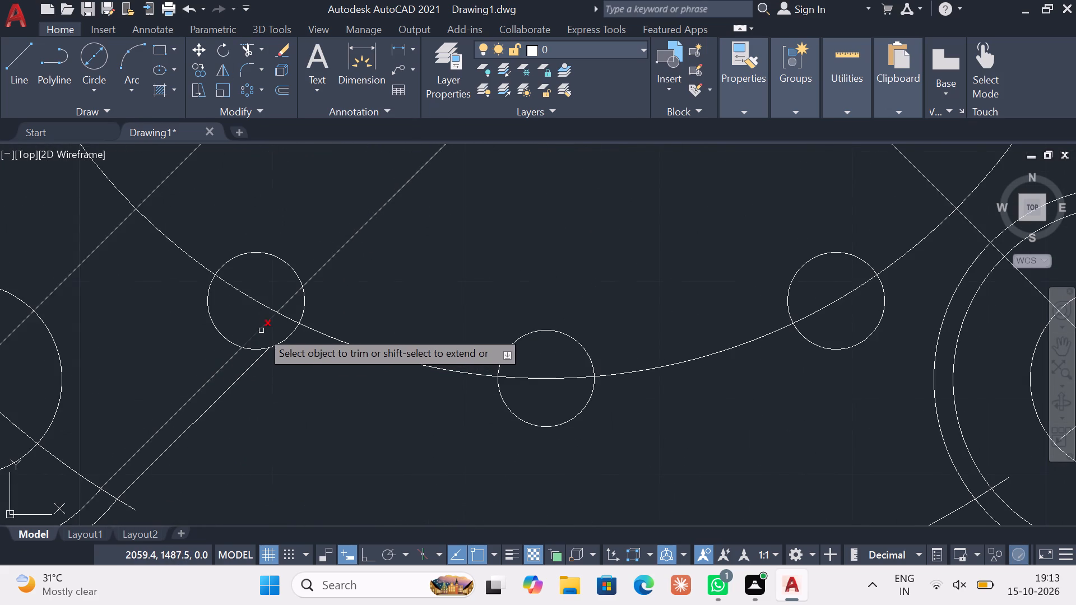
{"action": "left_click", "coordinate": [261, 331]}
{"action": "key", "text": "Escape"}
{"action": "left_click", "coordinate": [286, 303]}
{"action": "key", "text": "Delete"}
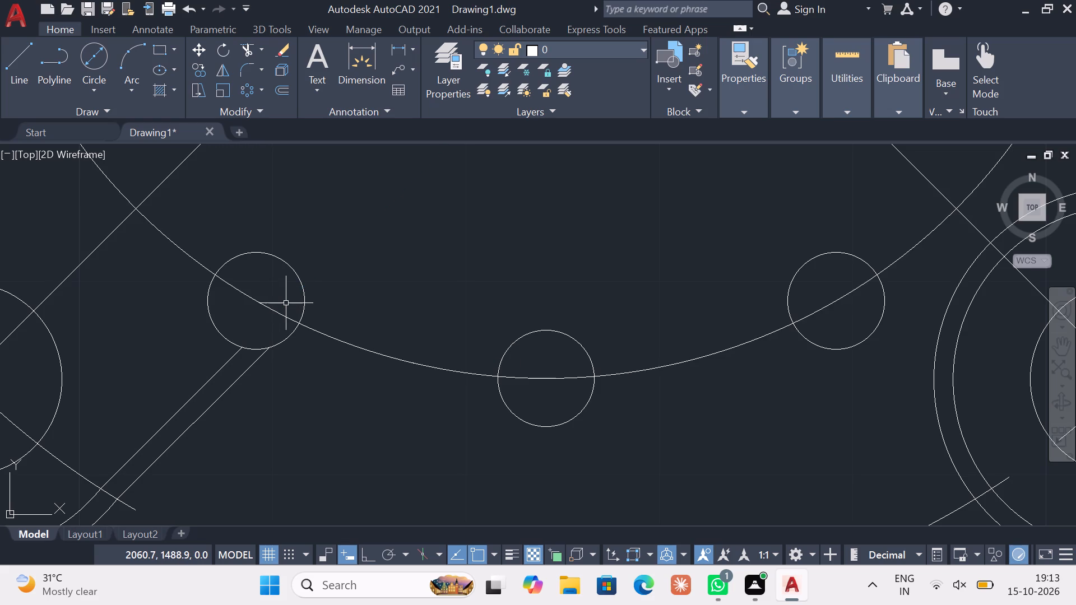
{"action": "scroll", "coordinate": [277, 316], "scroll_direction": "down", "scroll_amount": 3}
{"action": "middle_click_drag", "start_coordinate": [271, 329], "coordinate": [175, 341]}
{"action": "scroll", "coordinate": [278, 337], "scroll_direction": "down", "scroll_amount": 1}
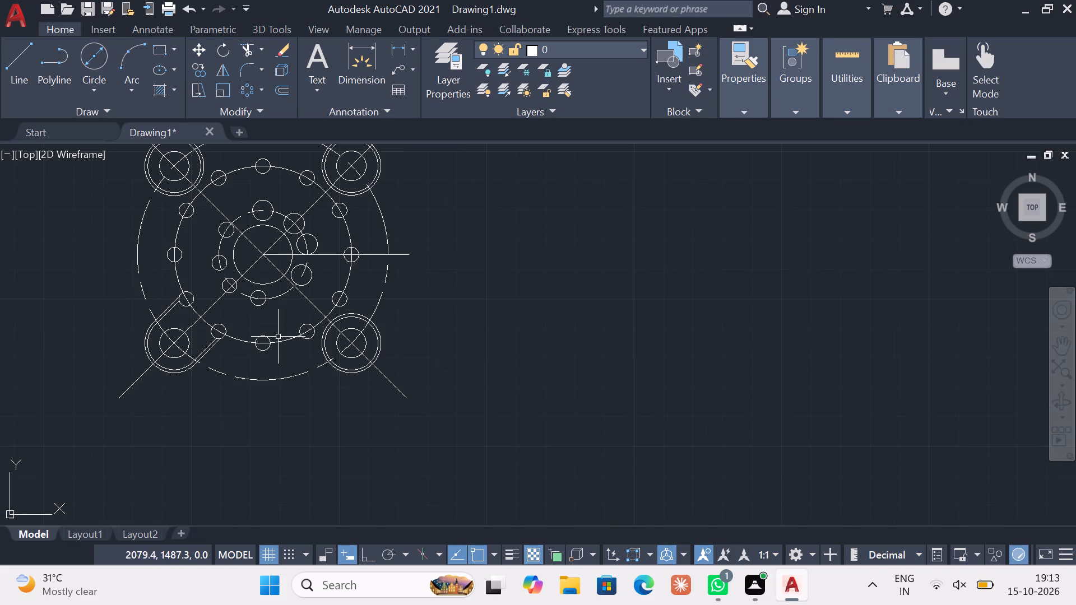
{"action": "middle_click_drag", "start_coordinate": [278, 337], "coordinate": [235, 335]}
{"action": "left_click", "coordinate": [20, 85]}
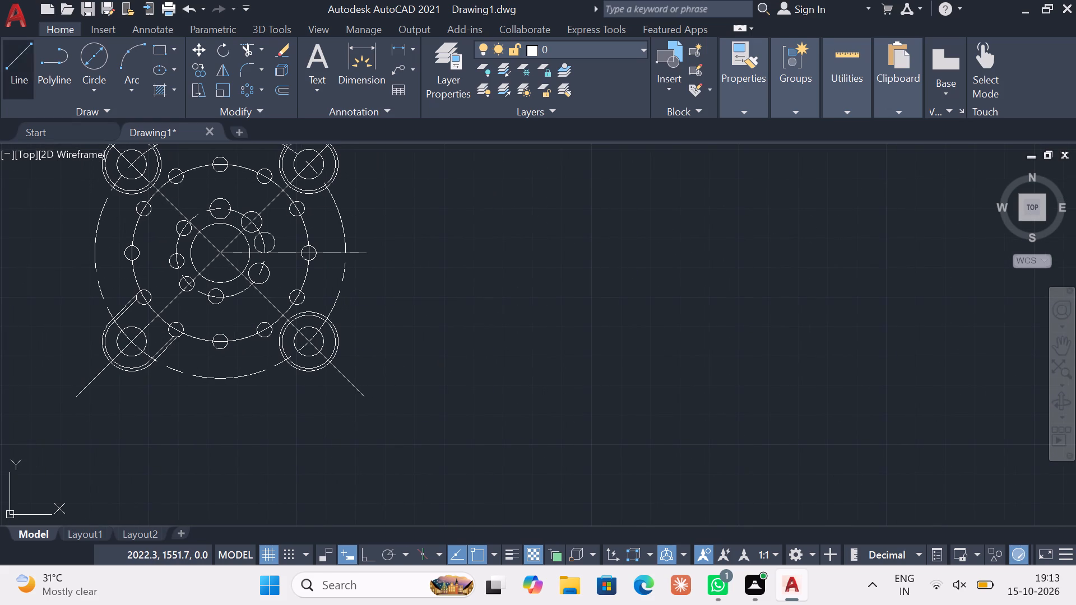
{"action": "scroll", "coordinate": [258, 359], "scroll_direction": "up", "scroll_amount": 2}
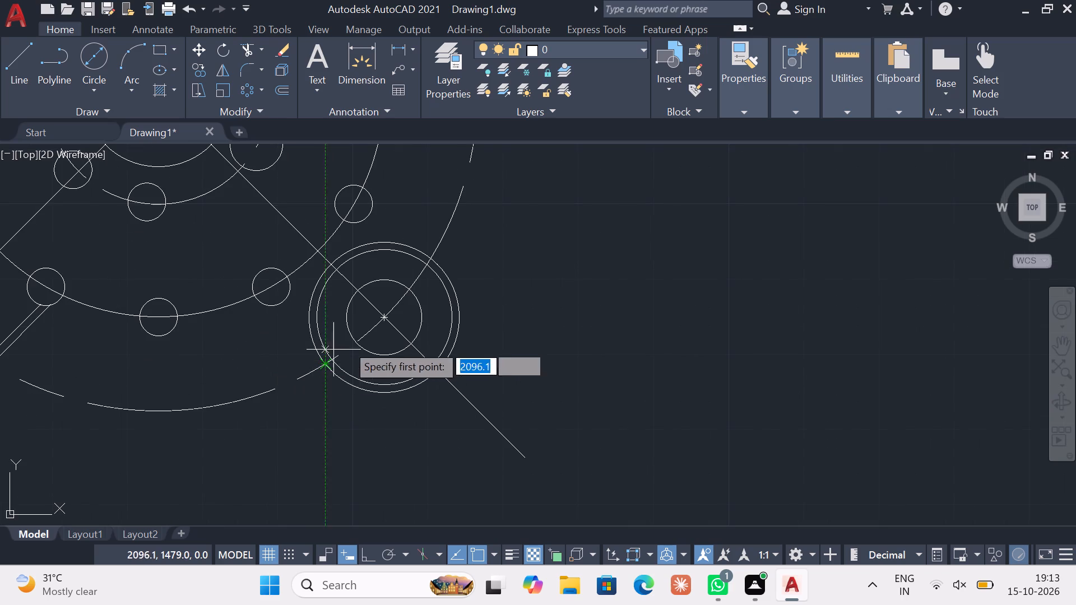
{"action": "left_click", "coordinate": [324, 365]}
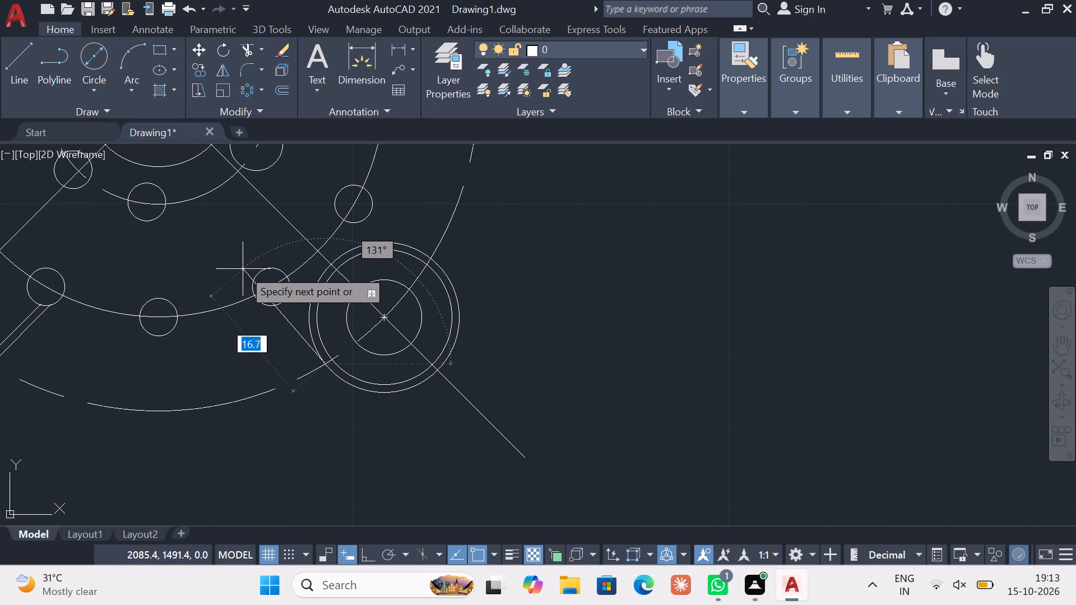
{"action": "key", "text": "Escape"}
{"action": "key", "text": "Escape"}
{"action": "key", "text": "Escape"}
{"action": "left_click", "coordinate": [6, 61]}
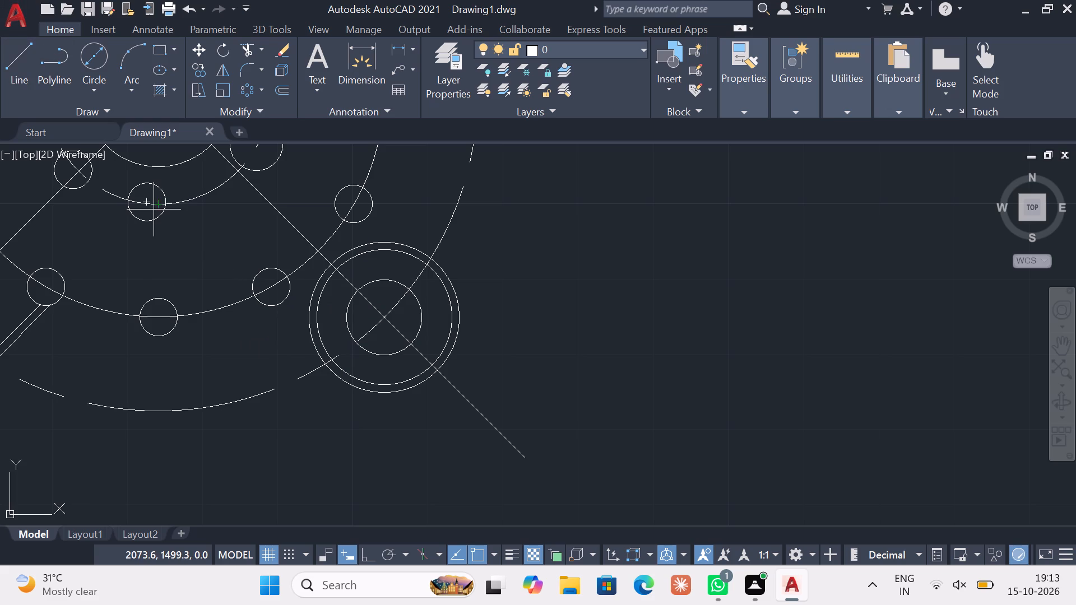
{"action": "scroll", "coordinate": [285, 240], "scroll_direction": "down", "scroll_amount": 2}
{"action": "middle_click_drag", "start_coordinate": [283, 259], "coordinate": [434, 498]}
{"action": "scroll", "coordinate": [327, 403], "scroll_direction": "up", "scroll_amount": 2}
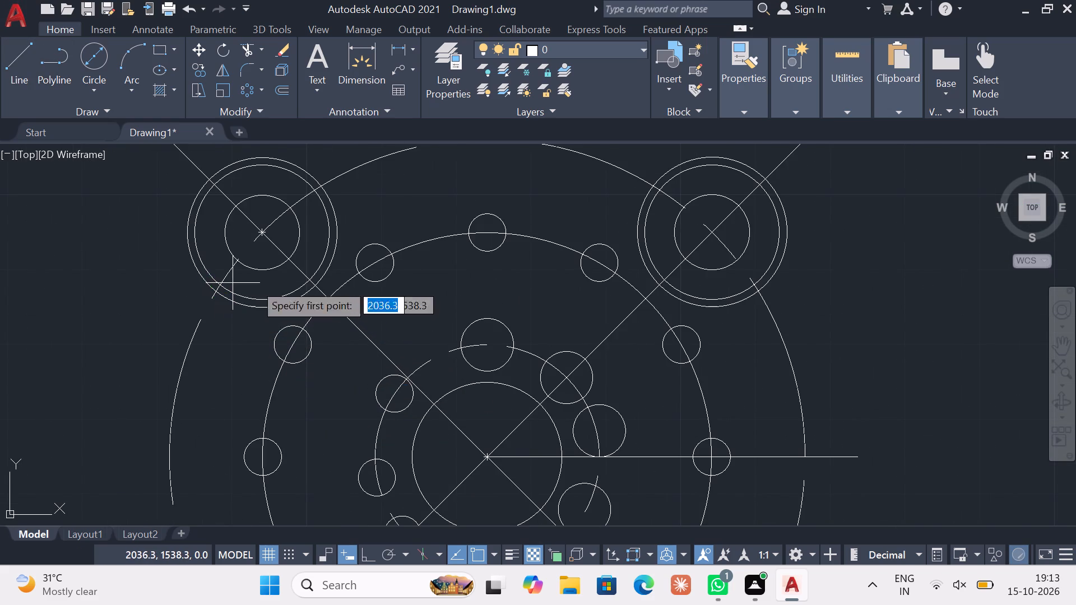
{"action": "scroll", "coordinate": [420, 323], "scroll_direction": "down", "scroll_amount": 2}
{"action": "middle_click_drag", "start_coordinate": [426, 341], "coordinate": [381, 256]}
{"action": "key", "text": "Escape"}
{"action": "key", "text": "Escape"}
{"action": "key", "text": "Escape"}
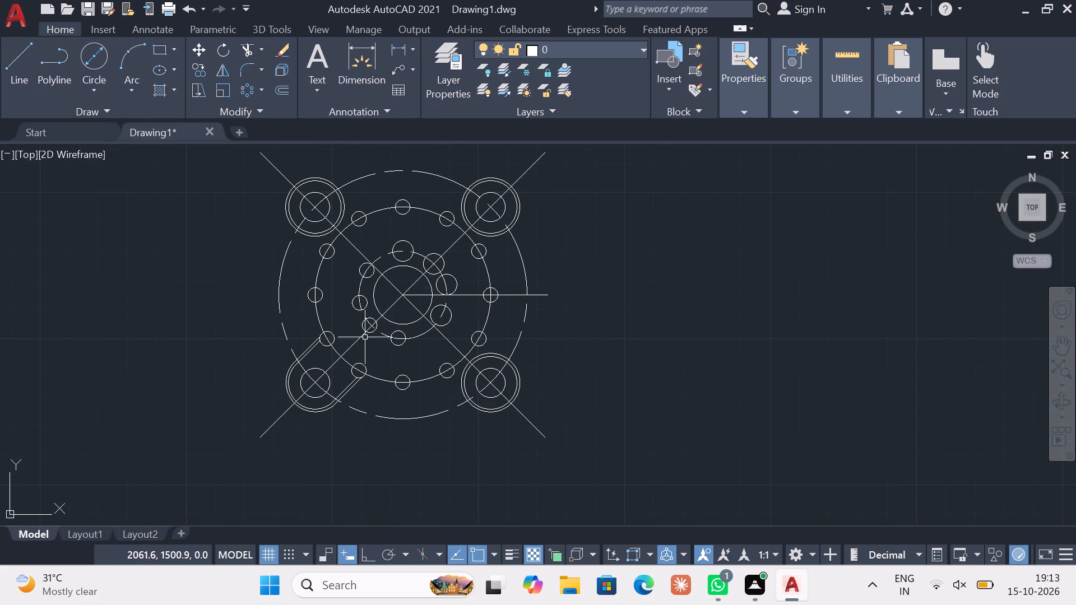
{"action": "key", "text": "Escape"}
Mirror the four short lower-left 45° lines about the horizontal centreline with Ortho on, keeping the originals.
{"action": "left_click", "coordinate": [367, 393]}
{"action": "left_click", "coordinate": [342, 384]}
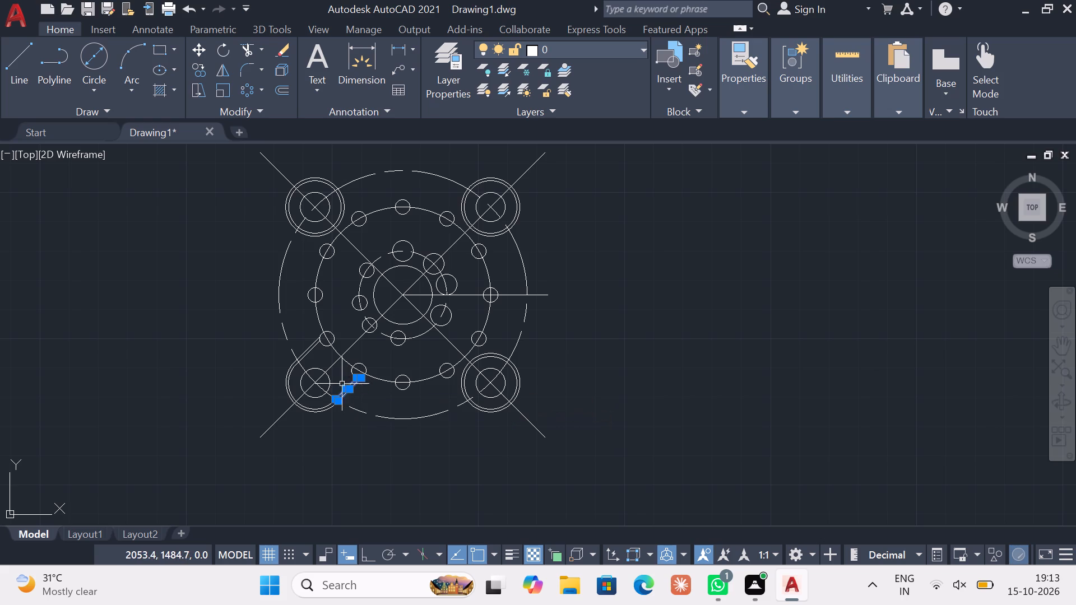
{"action": "left_click", "coordinate": [315, 358]}
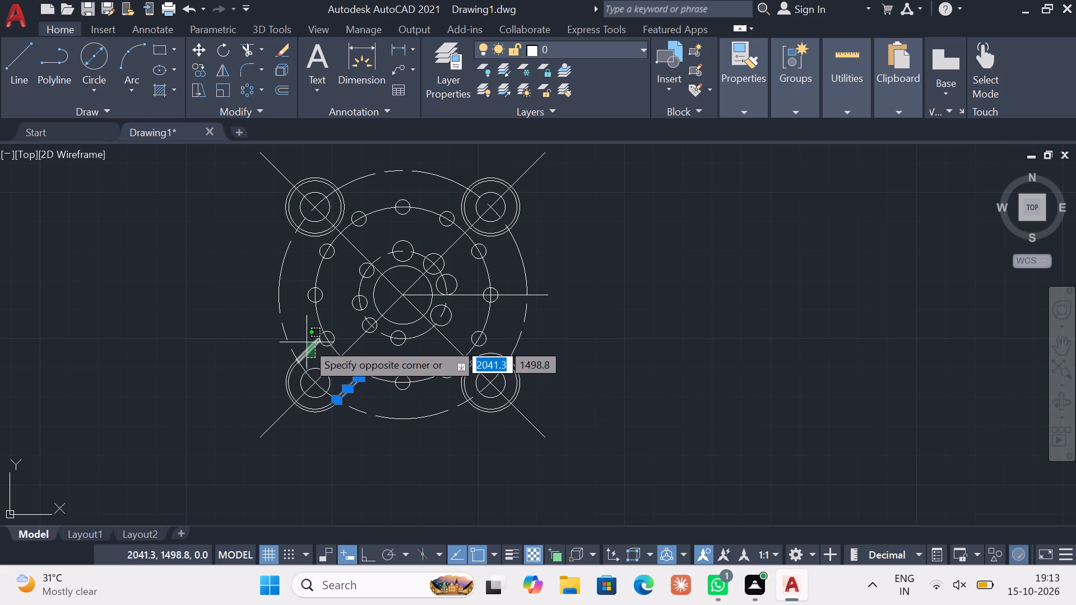
{"action": "left_click", "coordinate": [307, 341]}
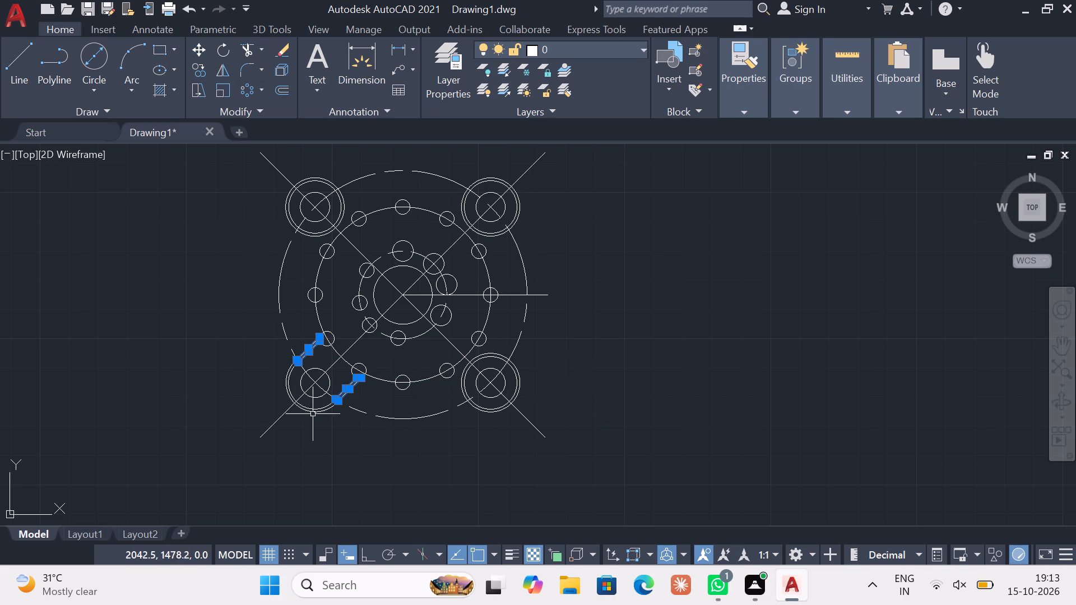
{"action": "left_click", "coordinate": [366, 551]}
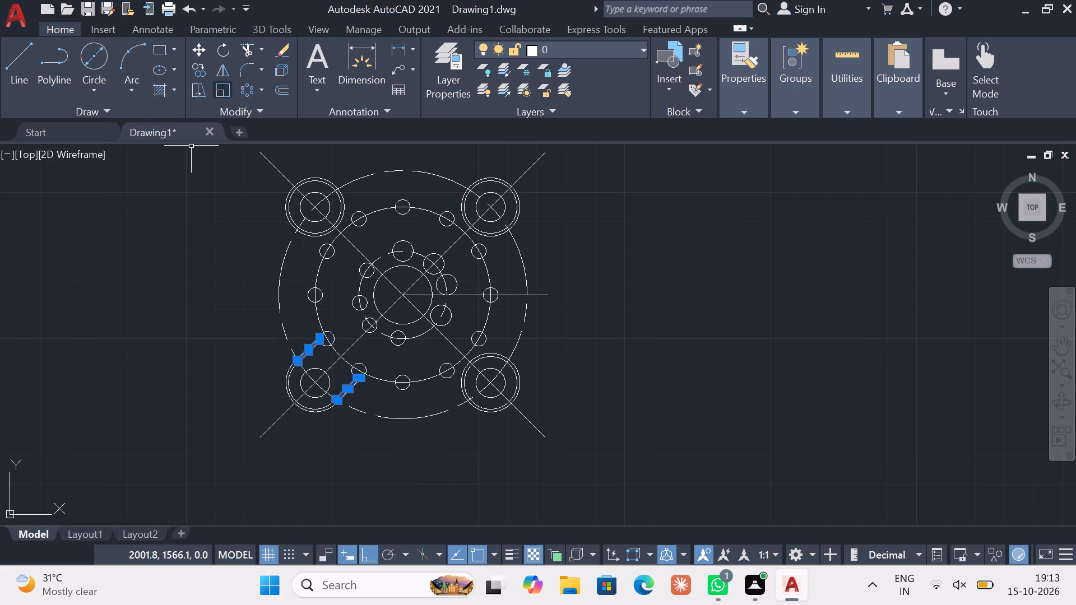
{"action": "left_click", "coordinate": [223, 76]}
{"action": "right_click", "coordinate": [385, 222]}
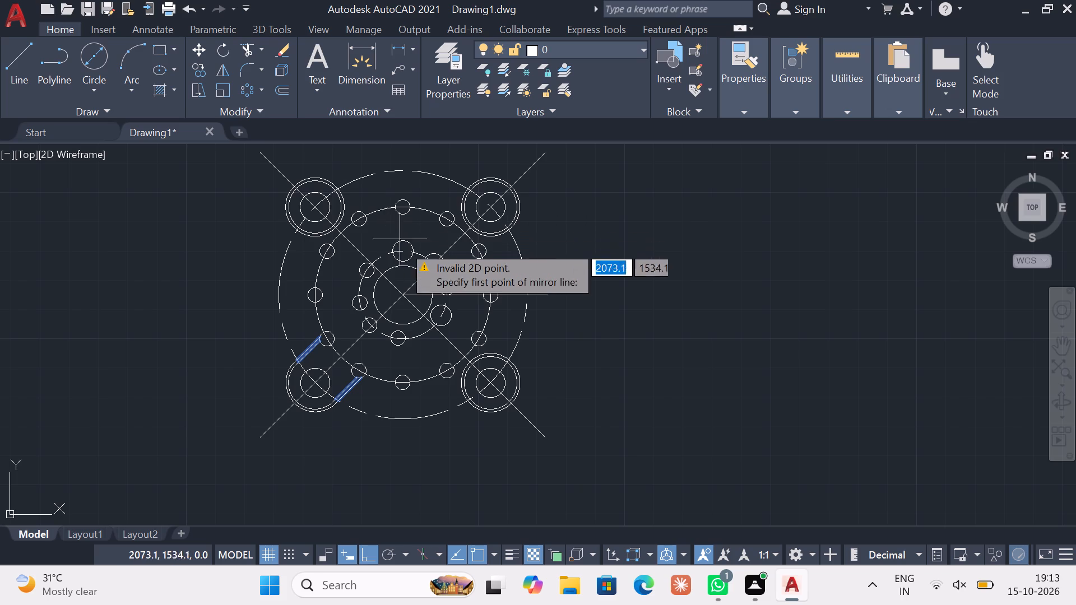
{"action": "left_click", "coordinate": [403, 295]}
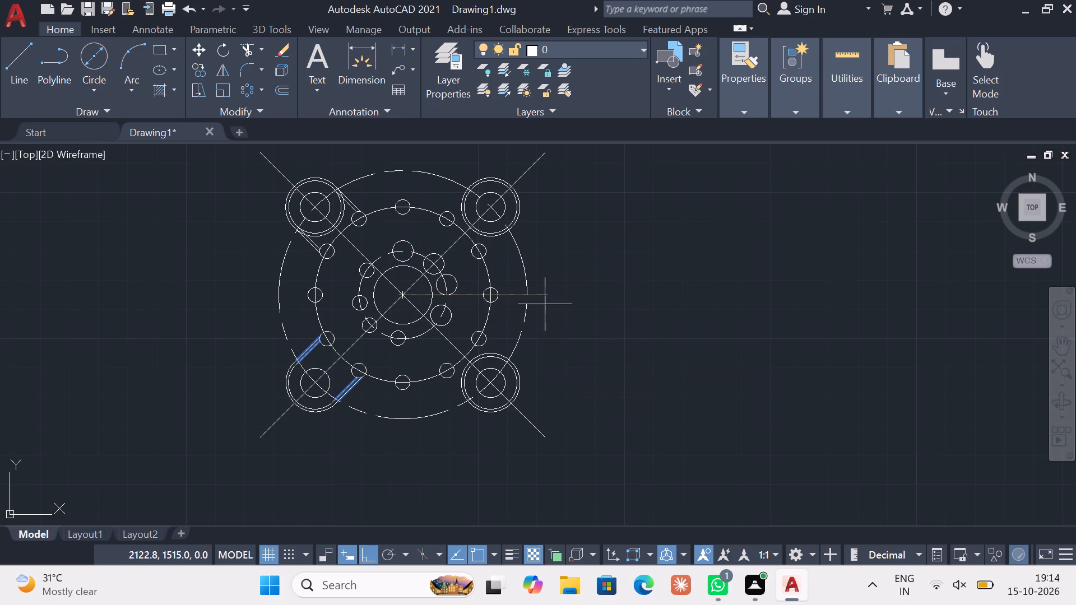
{"action": "left_click", "coordinate": [562, 241]}
{"action": "left_click_drag", "start_coordinate": [591, 310], "coordinate": [562, 241]}
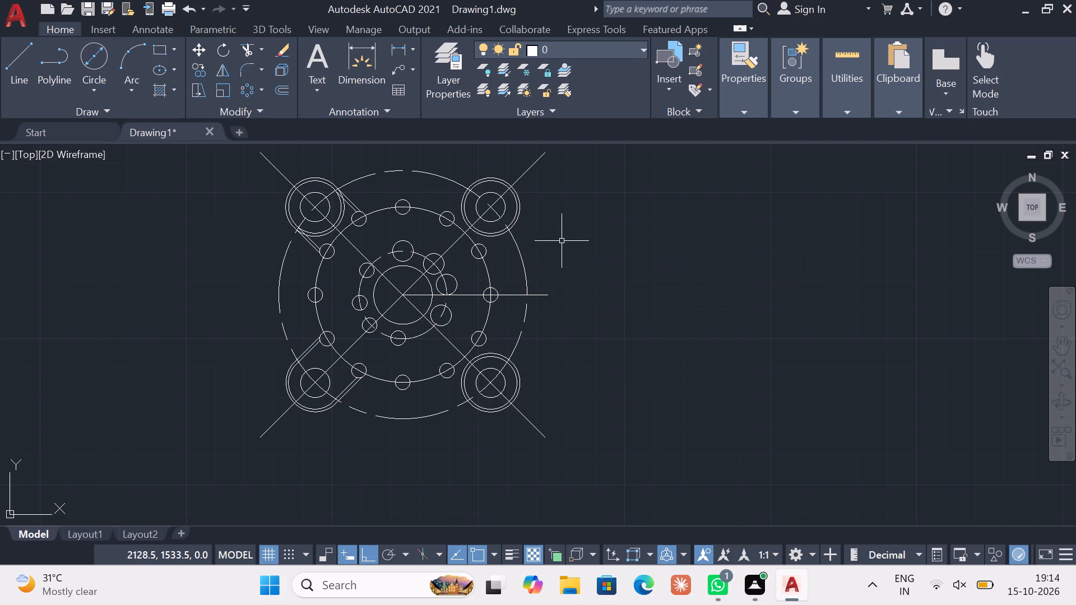
{"action": "key", "text": "Escape"}
{"action": "key", "text": "Escape"}
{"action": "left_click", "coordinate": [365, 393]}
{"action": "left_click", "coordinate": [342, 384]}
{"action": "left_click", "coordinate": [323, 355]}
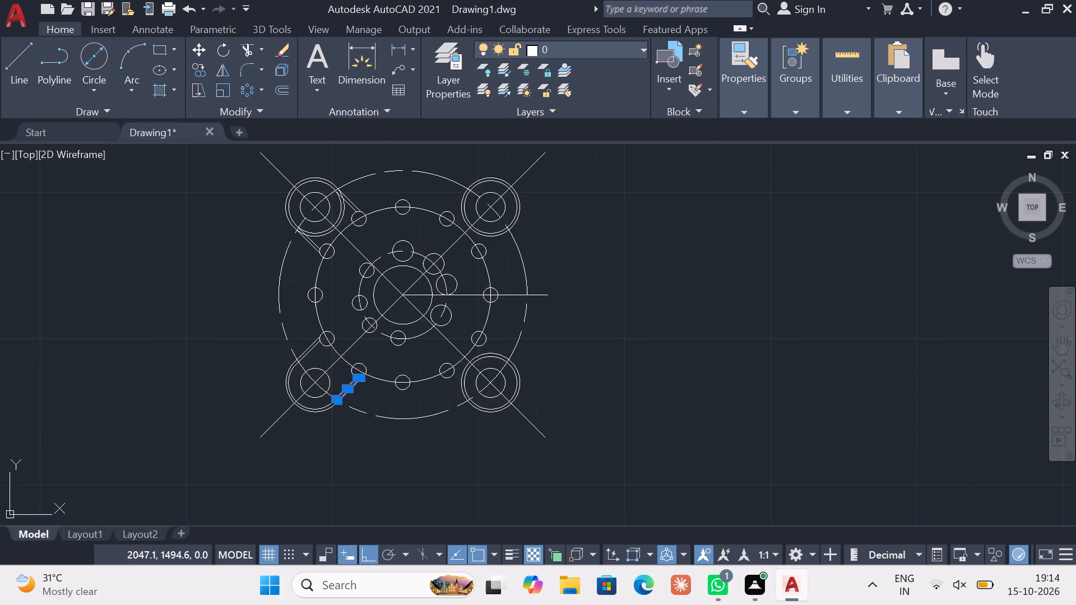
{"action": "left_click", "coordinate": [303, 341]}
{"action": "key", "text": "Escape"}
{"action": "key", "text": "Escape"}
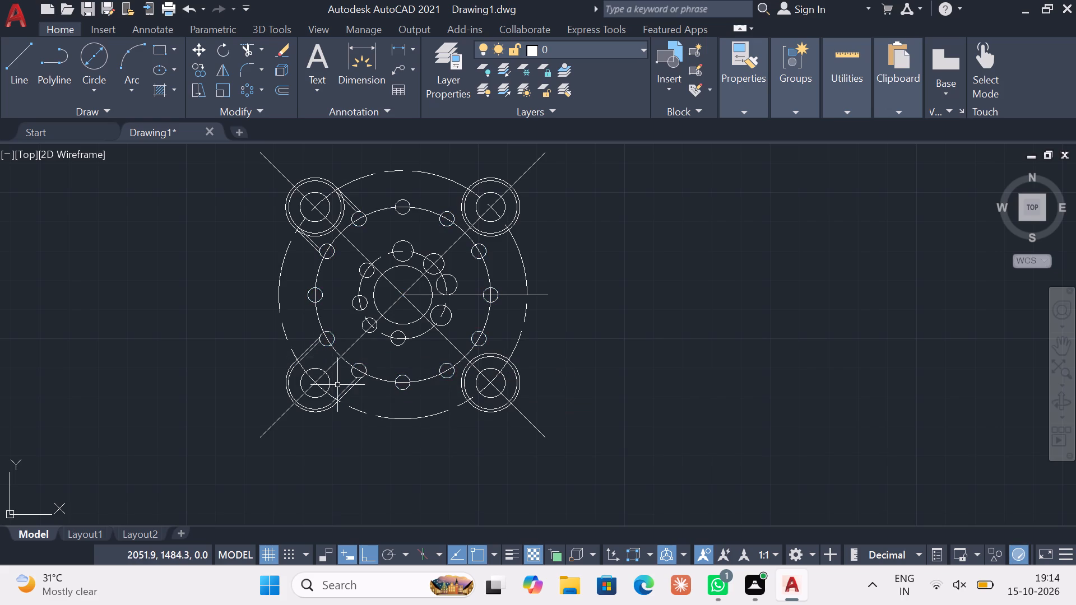
Mirror the four short lower-left 45° lines about the vertical centreline onto the lower-right lug with Ortho on, keeping the originals.
{"action": "scroll", "coordinate": [337, 385], "scroll_direction": "up", "scroll_amount": 2}
{"action": "left_click", "coordinate": [384, 408]}
{"action": "left_click", "coordinate": [350, 385]}
{"action": "left_click", "coordinate": [284, 309]}
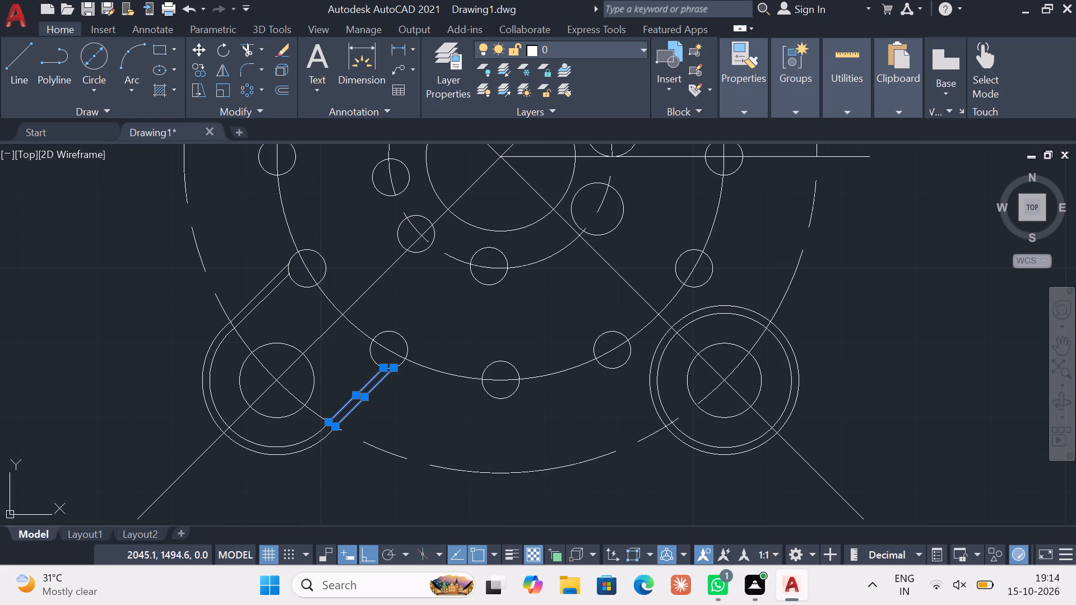
{"action": "left_click", "coordinate": [245, 272]}
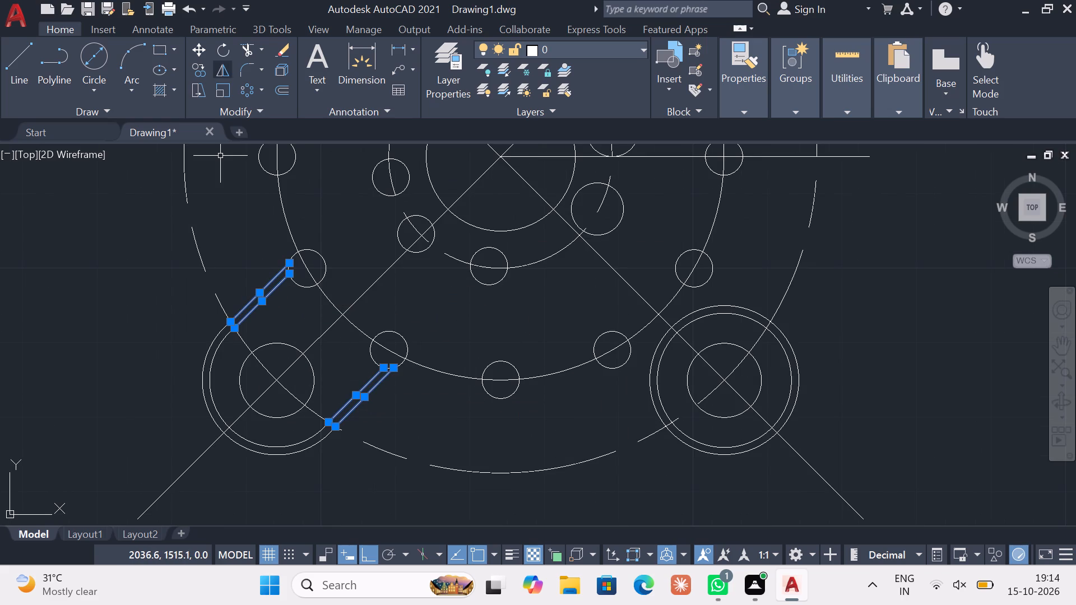
{"action": "left_click", "coordinate": [222, 74]}
{"action": "right_click", "coordinate": [460, 234]}
{"action": "middle_click_drag", "start_coordinate": [462, 236], "coordinate": [441, 302]}
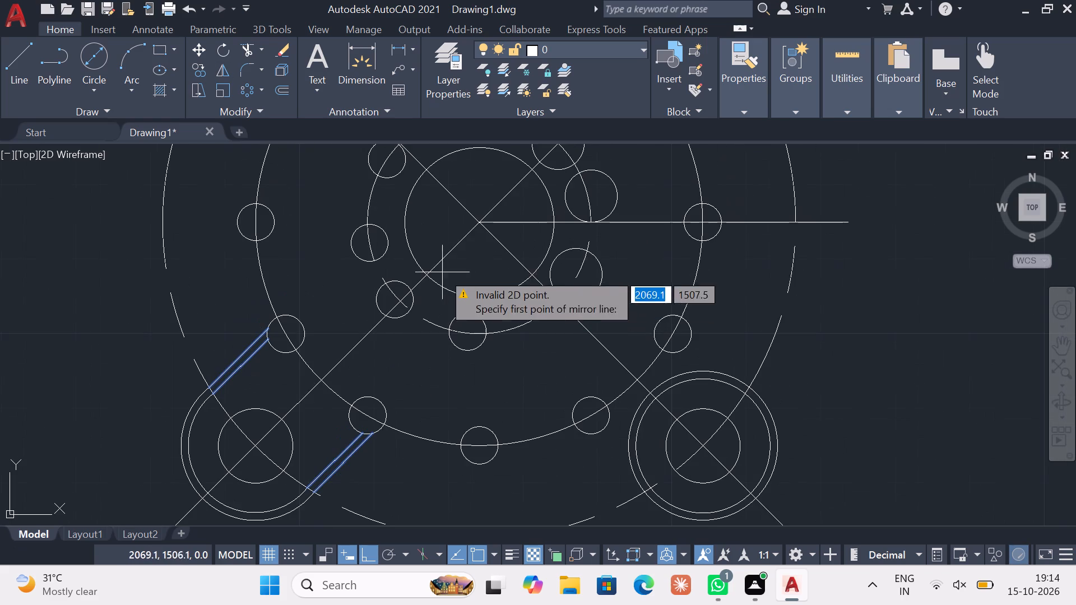
{"action": "left_click", "coordinate": [479, 221]}
{"action": "scroll", "coordinate": [499, 314], "scroll_direction": "down", "scroll_amount": 2}
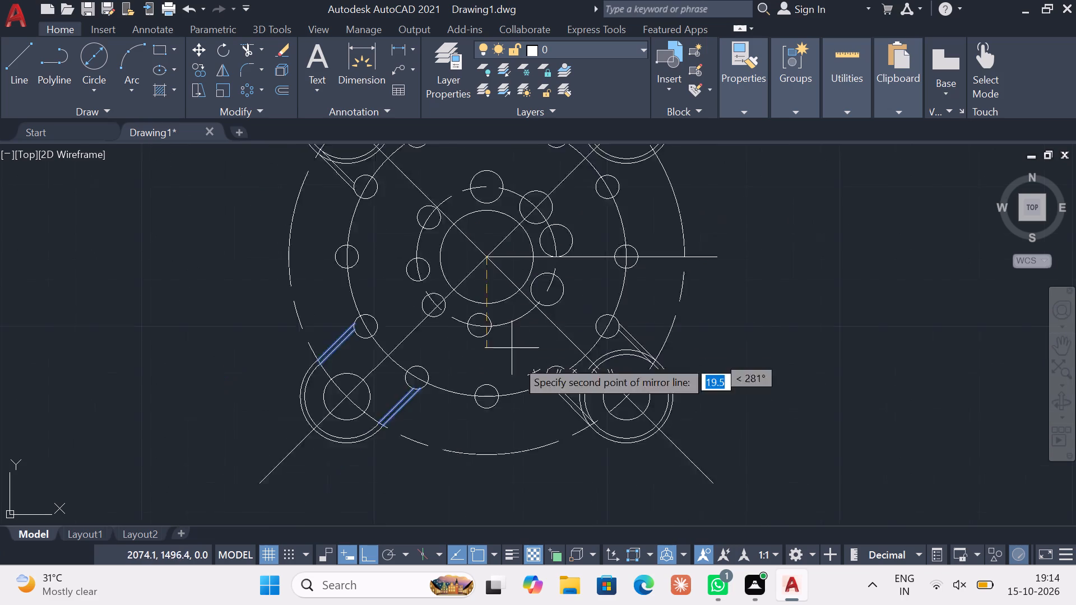
{"action": "left_click", "coordinate": [560, 454]}
{"action": "left_click", "coordinate": [587, 512]}
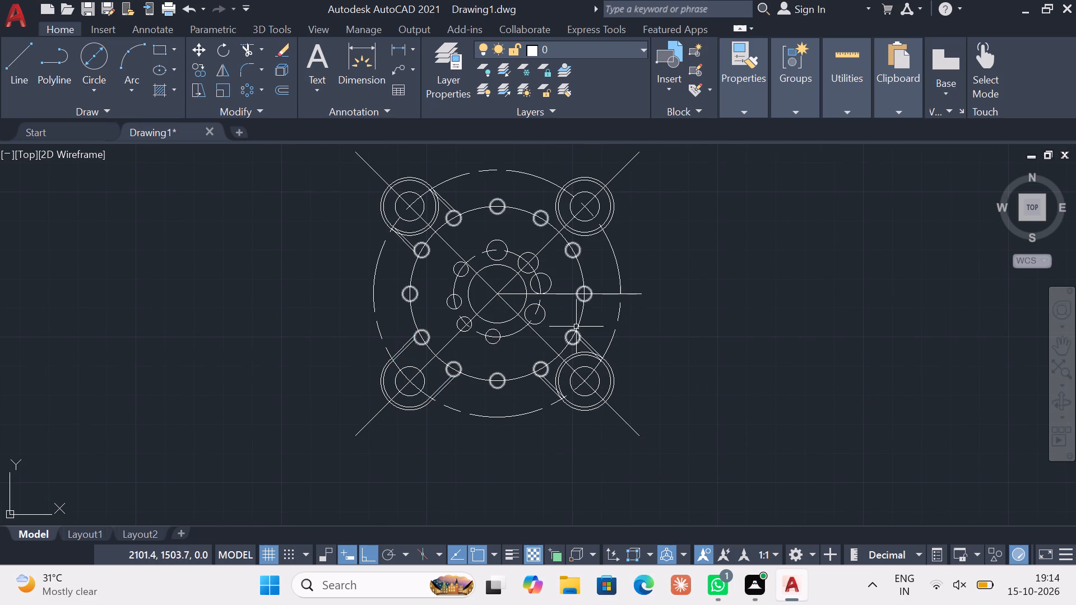
{"action": "scroll", "coordinate": [576, 327], "scroll_direction": "up", "scroll_amount": 1}
{"action": "key", "text": "Escape"}
{"action": "scroll", "coordinate": [573, 394], "scroll_direction": "up", "scroll_amount": 1}
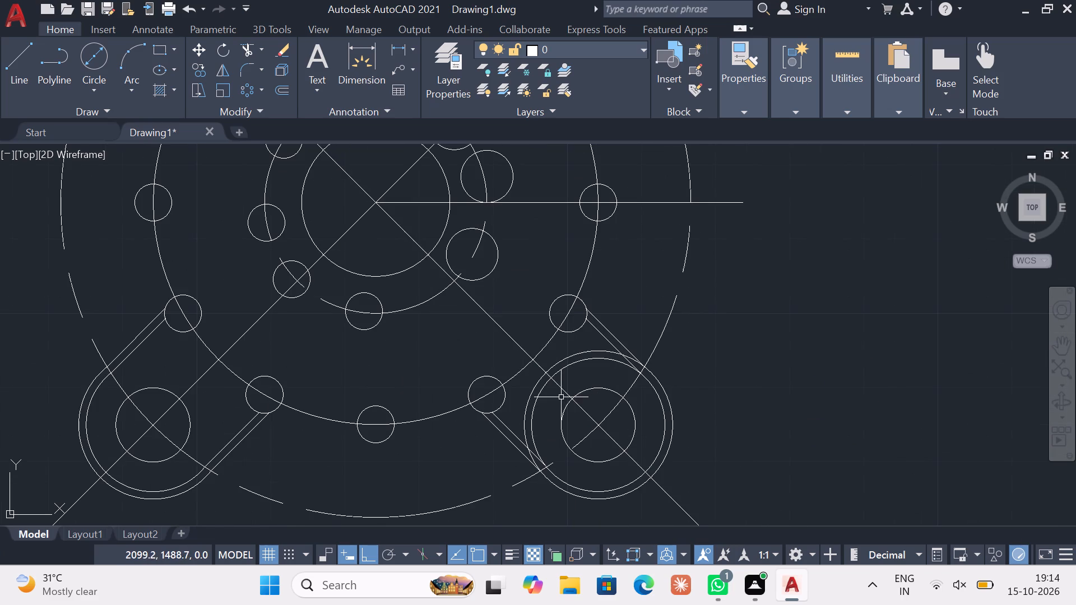
{"action": "scroll", "coordinate": [554, 426], "scroll_direction": "up", "scroll_amount": 2}
{"action": "scroll", "coordinate": [504, 437], "scroll_direction": "down", "scroll_amount": 1}
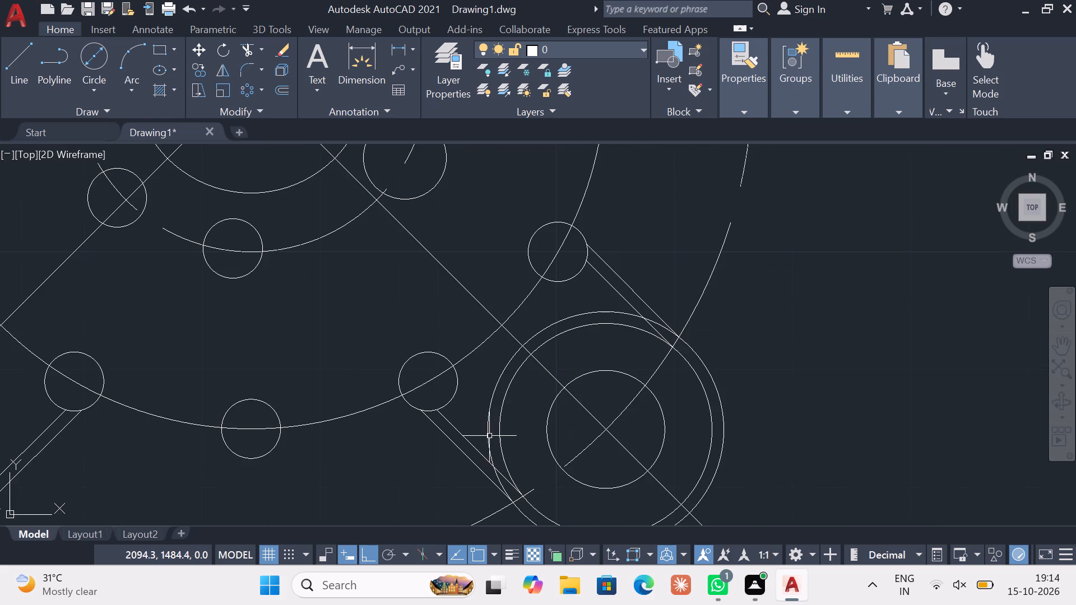
{"action": "left_click", "coordinate": [453, 452]}
{"action": "key", "text": "Escape"}
{"action": "key", "text": "Escape"}
Mirror the four lower-left lines about the 135° diagonal through the part centre with Ortho off, keeping the originals, and turn Ortho back on.
{"action": "middle_click_drag", "start_coordinate": [119, 441], "coordinate": [161, 426]}
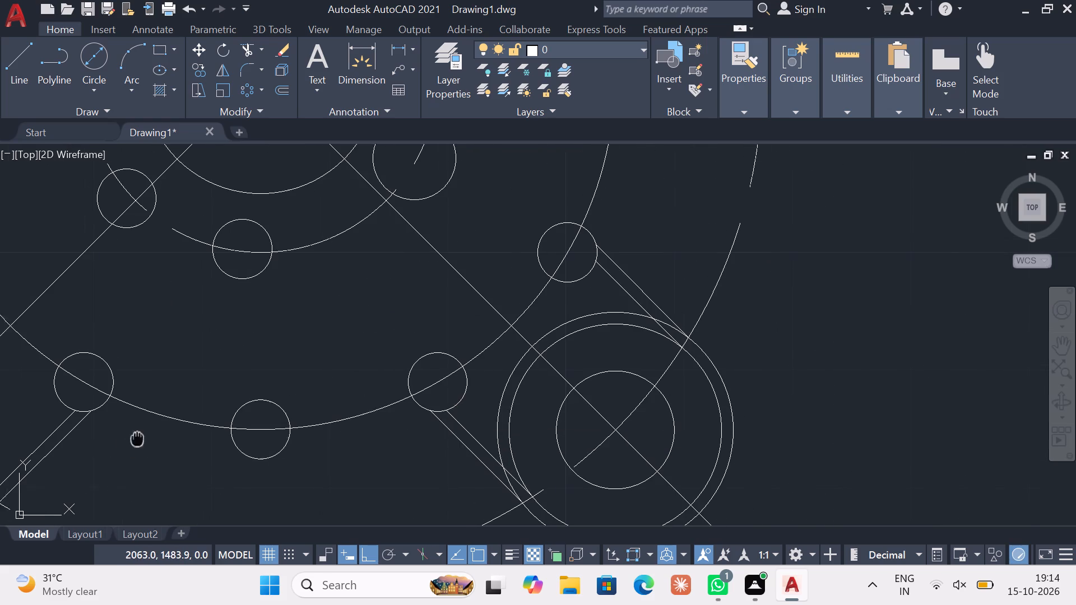
{"action": "middle_click_drag", "start_coordinate": [161, 426], "coordinate": [370, 341]}
{"action": "left_click", "coordinate": [291, 383]}
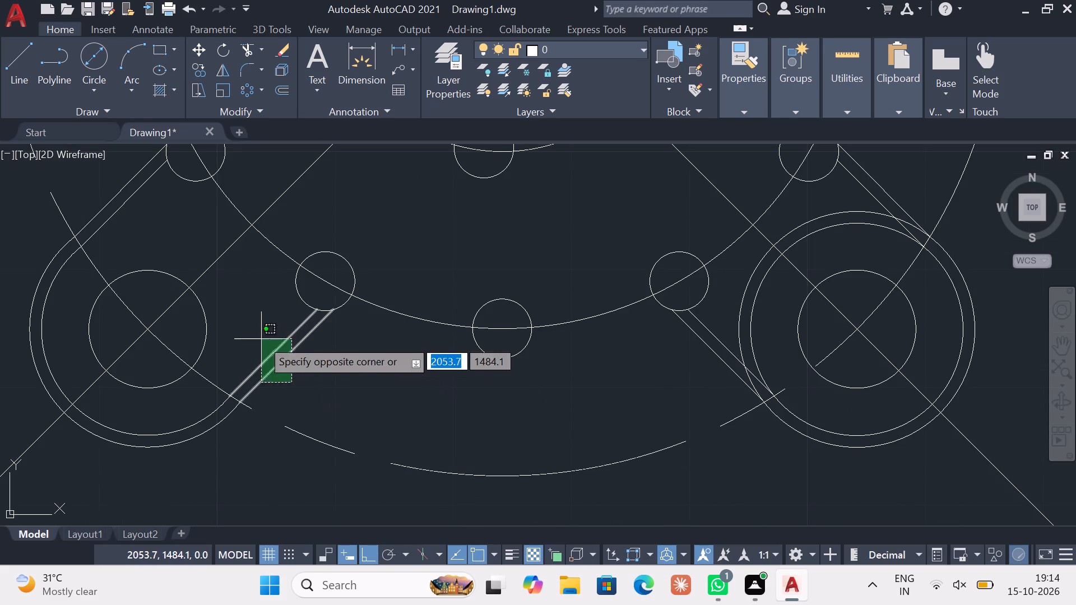
{"action": "left_click", "coordinate": [259, 336]}
{"action": "left_click", "coordinate": [152, 224]}
{"action": "left_click", "coordinate": [83, 176]}
{"action": "right_click", "coordinate": [98, 189]}
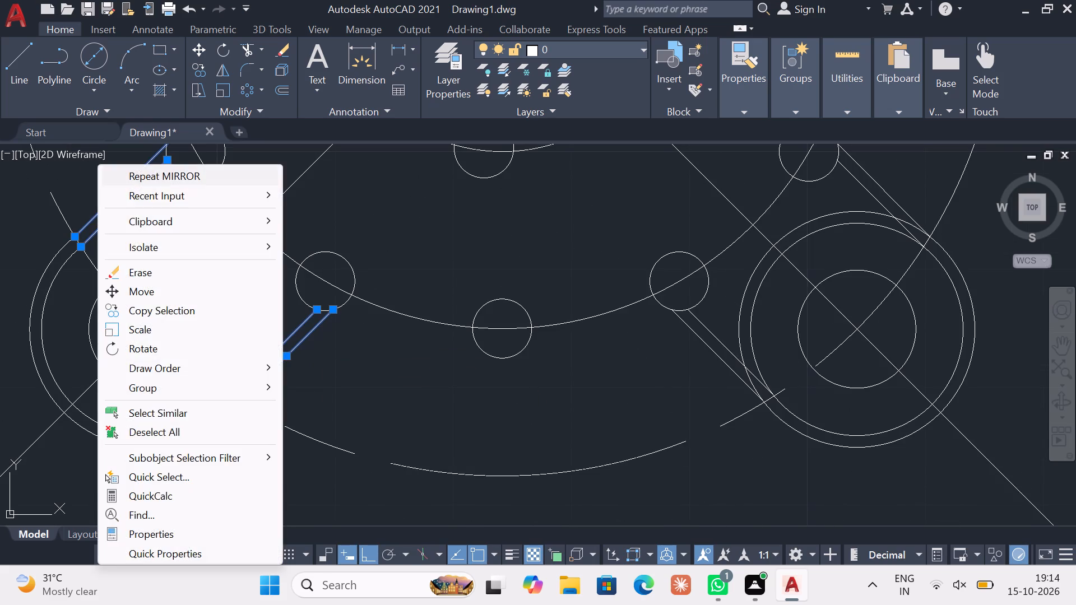
{"action": "key", "text": "Escape"}
{"action": "left_click", "coordinate": [222, 67]}
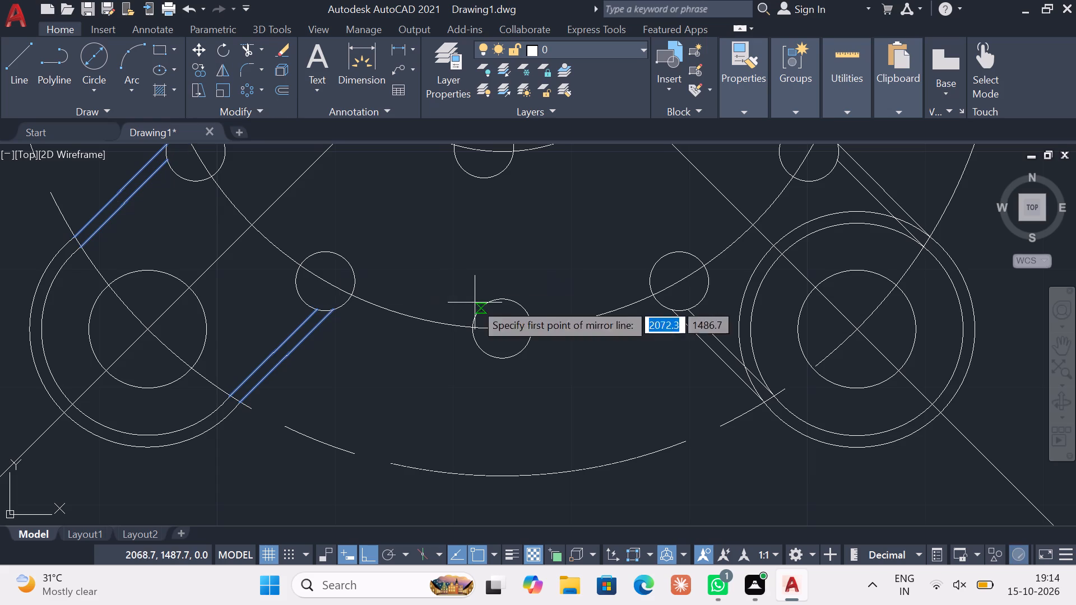
{"action": "middle_click_drag", "start_coordinate": [475, 303], "coordinate": [408, 515]}
{"action": "scroll", "coordinate": [402, 513], "scroll_direction": "down", "scroll_amount": 1}
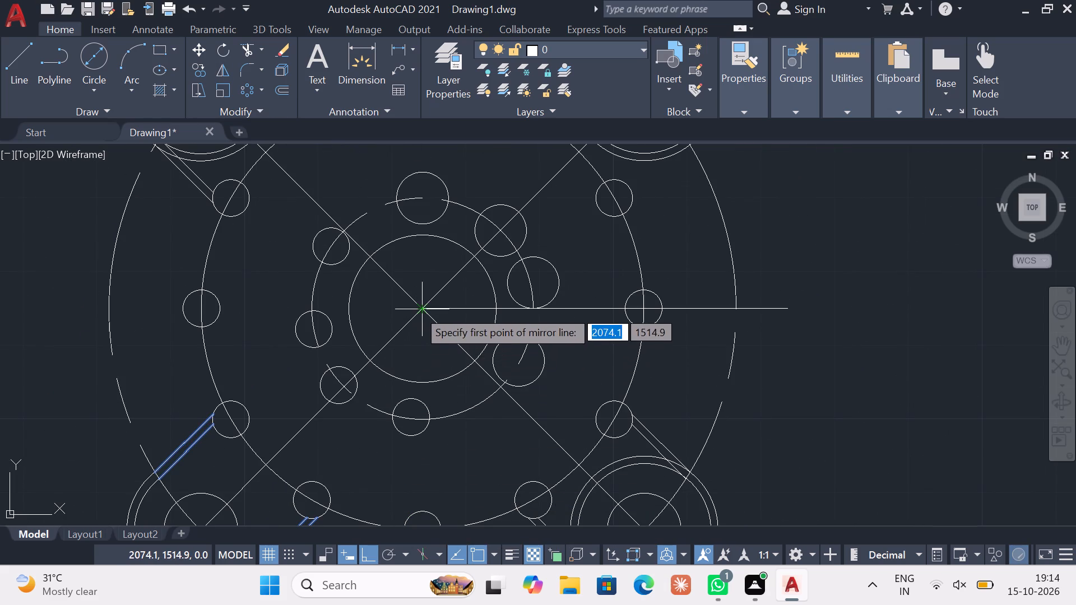
{"action": "left_click", "coordinate": [418, 310]}
{"action": "scroll", "coordinate": [402, 400], "scroll_direction": "down", "scroll_amount": 1}
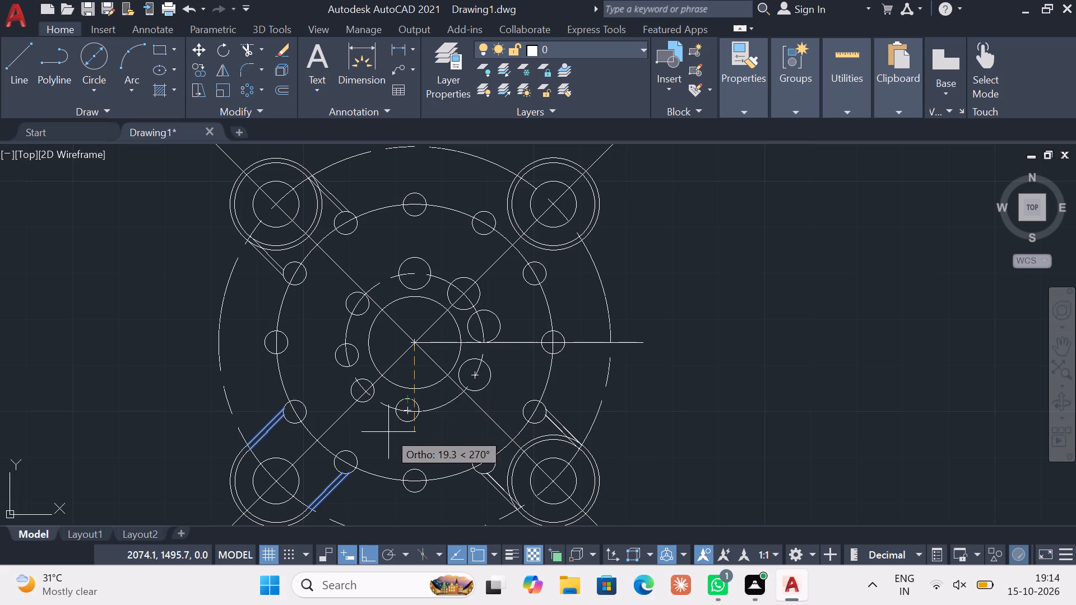
{"action": "scroll", "coordinate": [508, 384], "scroll_direction": "down", "scroll_amount": 1}
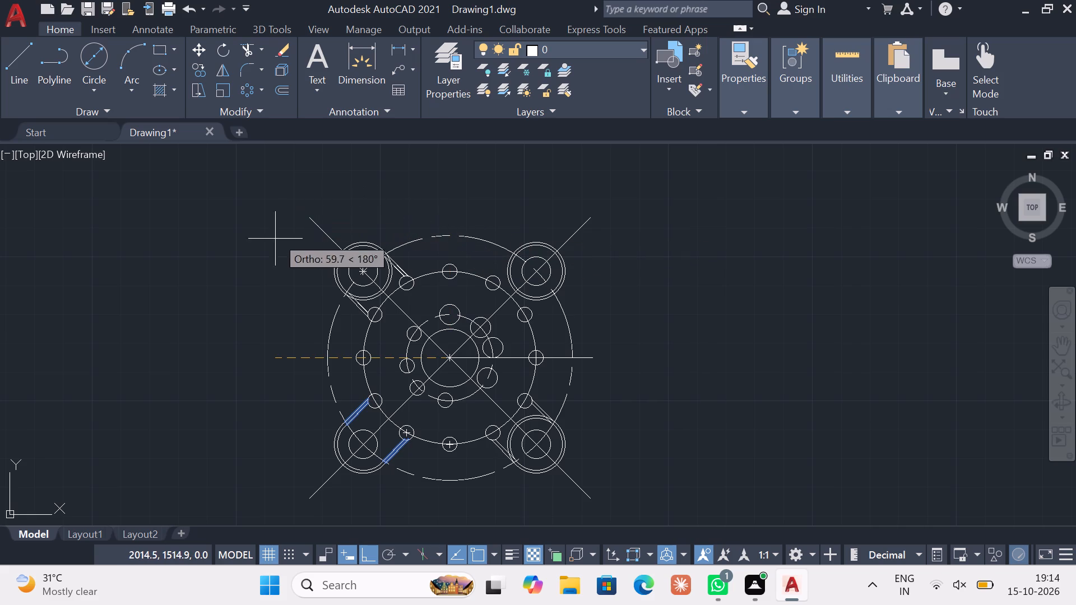
{"action": "left_click", "coordinate": [370, 547]}
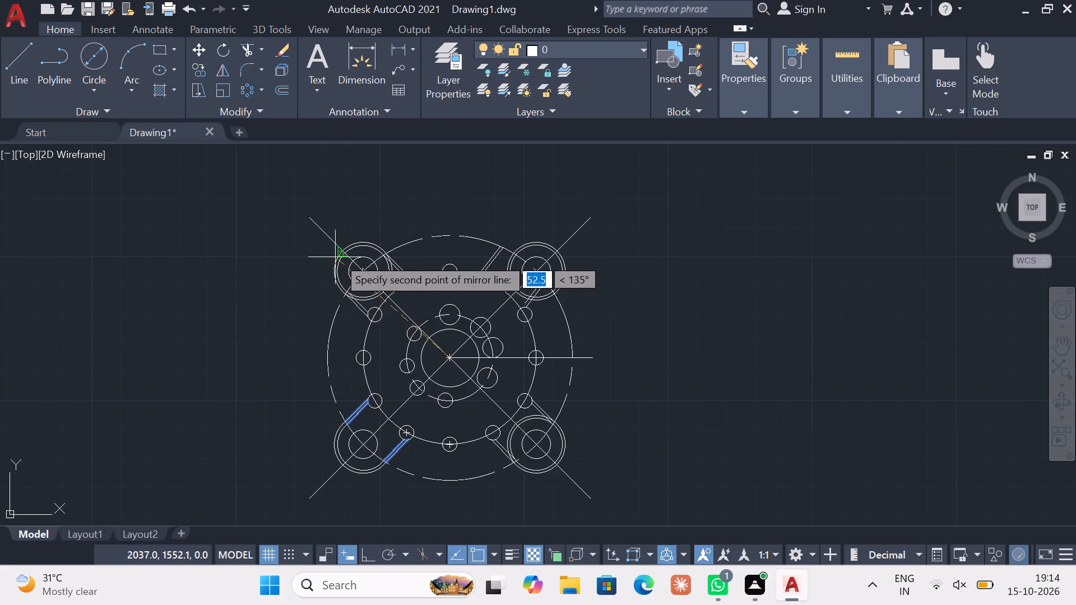
{"action": "left_click", "coordinate": [362, 271]}
{"action": "left_click_drag", "start_coordinate": [389, 331], "coordinate": [362, 271]}
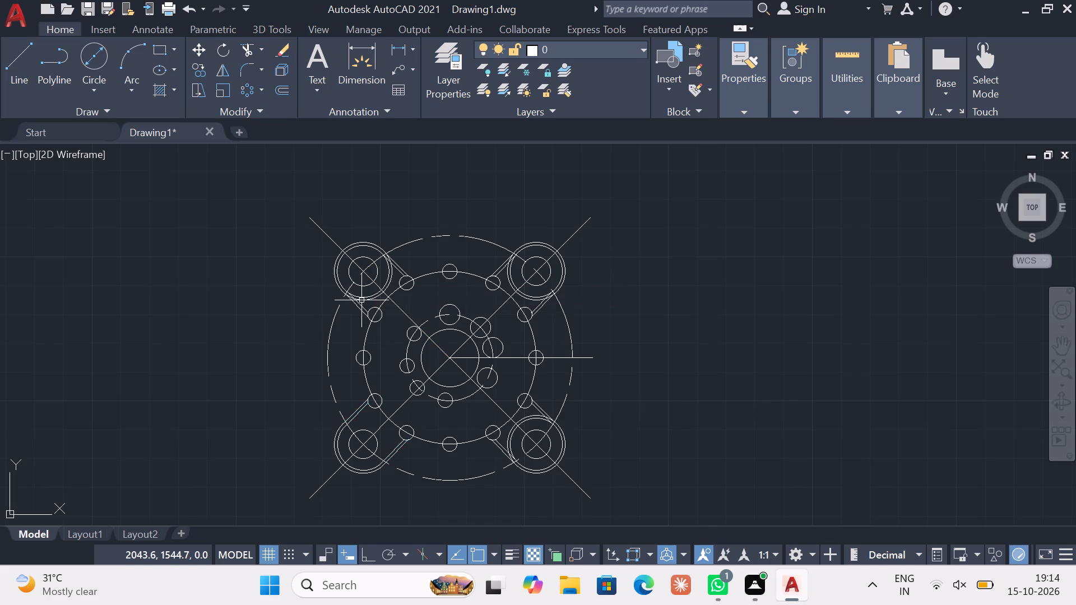
{"action": "key", "text": "Escape"}
{"action": "left_click", "coordinate": [364, 551]}
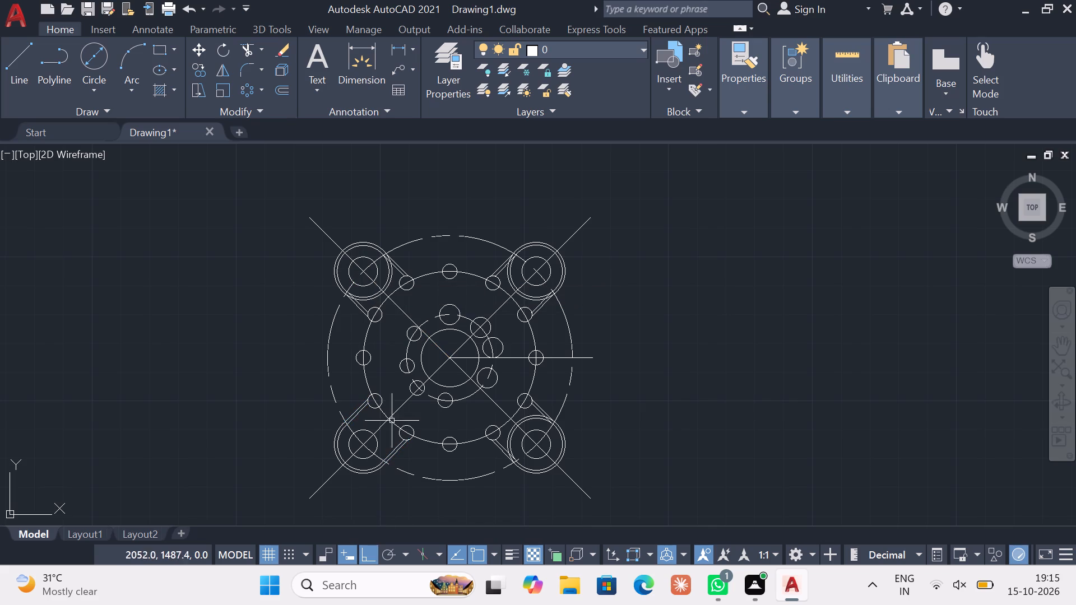
{"action": "key", "text": "Escape"}
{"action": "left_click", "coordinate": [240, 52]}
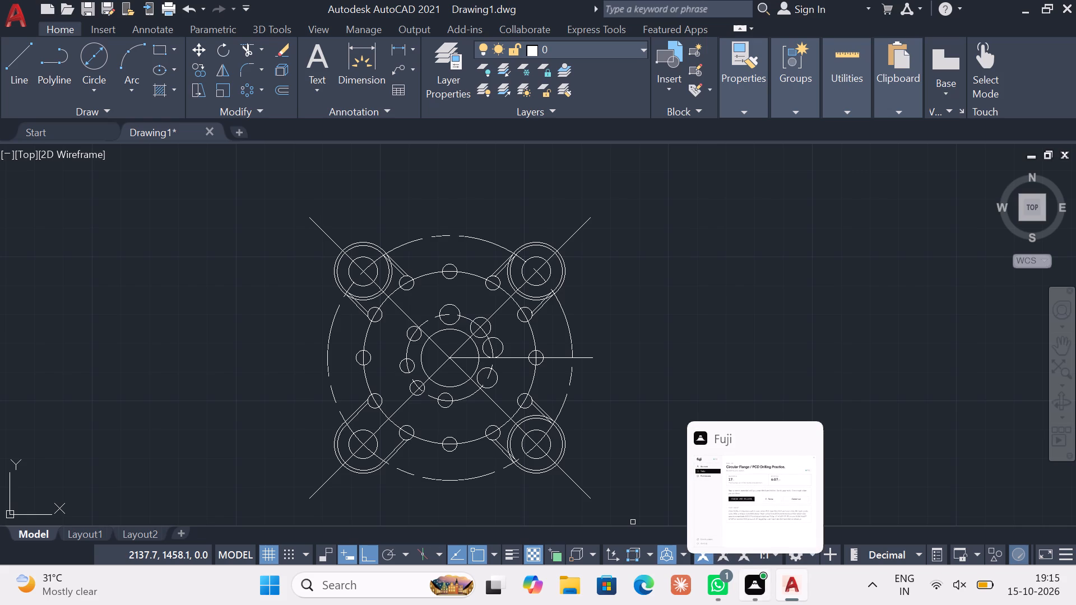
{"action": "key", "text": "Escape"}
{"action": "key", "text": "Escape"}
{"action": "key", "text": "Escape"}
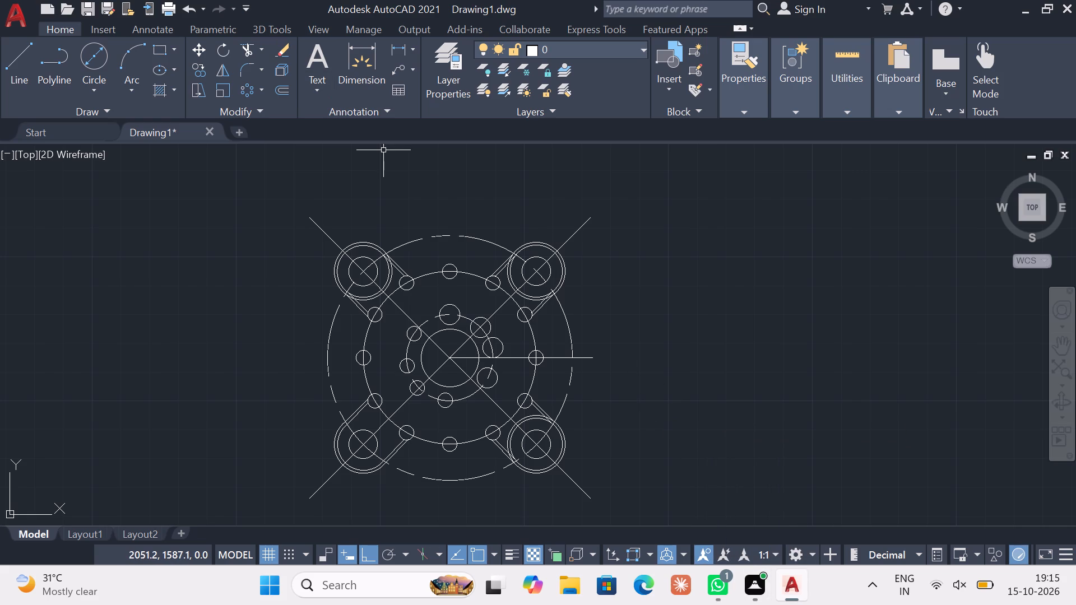
Trim the inward-facing arcs of the upper-left lug's two outer circles, including the leftover between its lower-left side lines.
{"action": "left_click", "coordinate": [246, 49]}
{"action": "scroll", "coordinate": [361, 249], "scroll_direction": "up", "scroll_amount": 2}
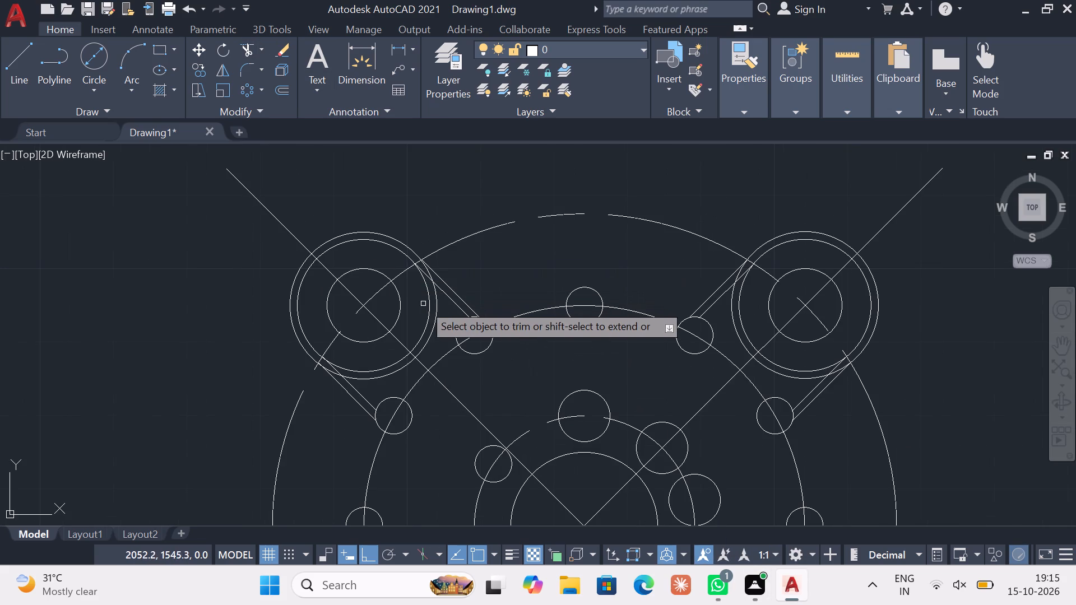
{"action": "left_click", "coordinate": [428, 310]}
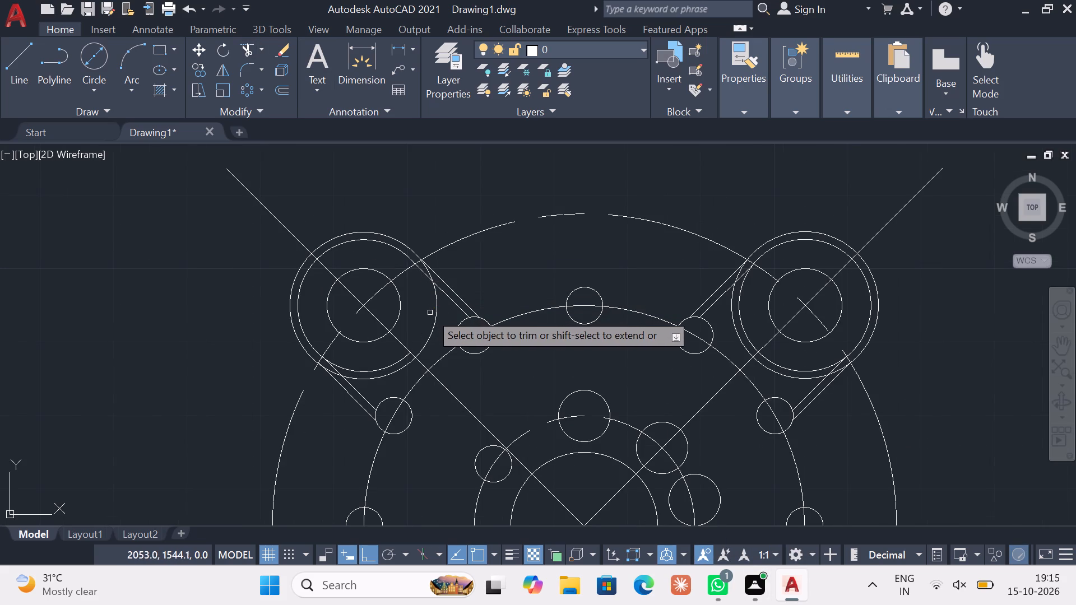
{"action": "left_click", "coordinate": [436, 310]}
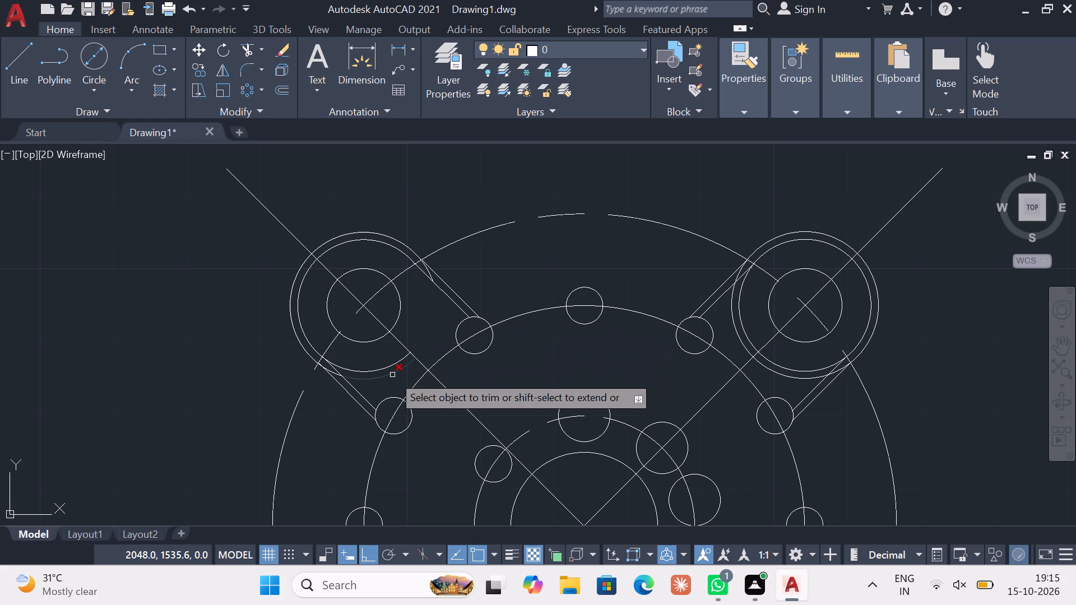
{"action": "left_click", "coordinate": [392, 375]}
{"action": "left_click", "coordinate": [389, 365]}
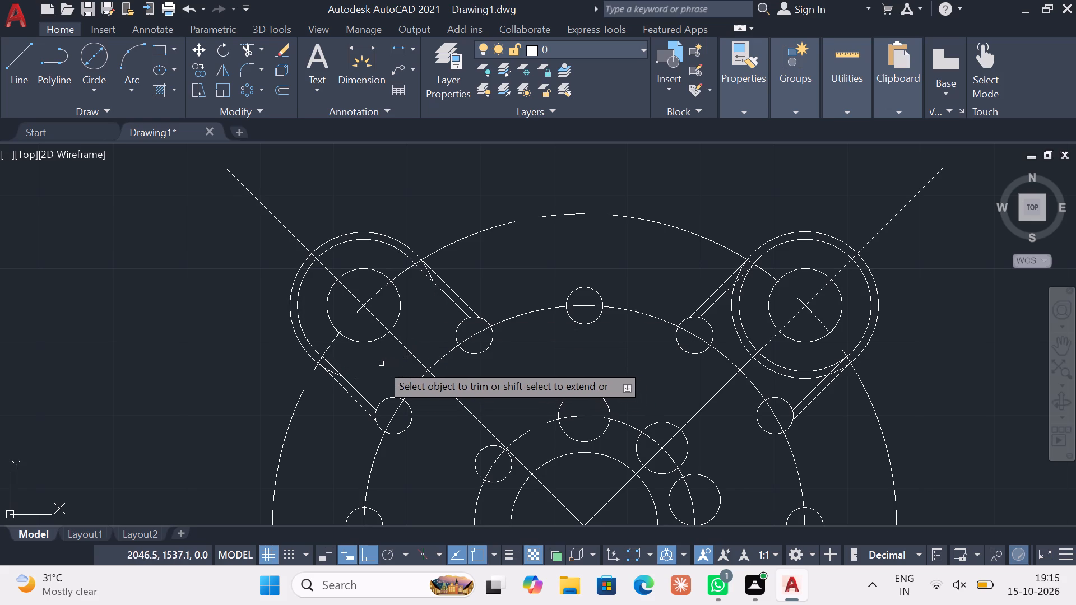
{"action": "scroll", "coordinate": [339, 368], "scroll_direction": "up", "scroll_amount": 3}
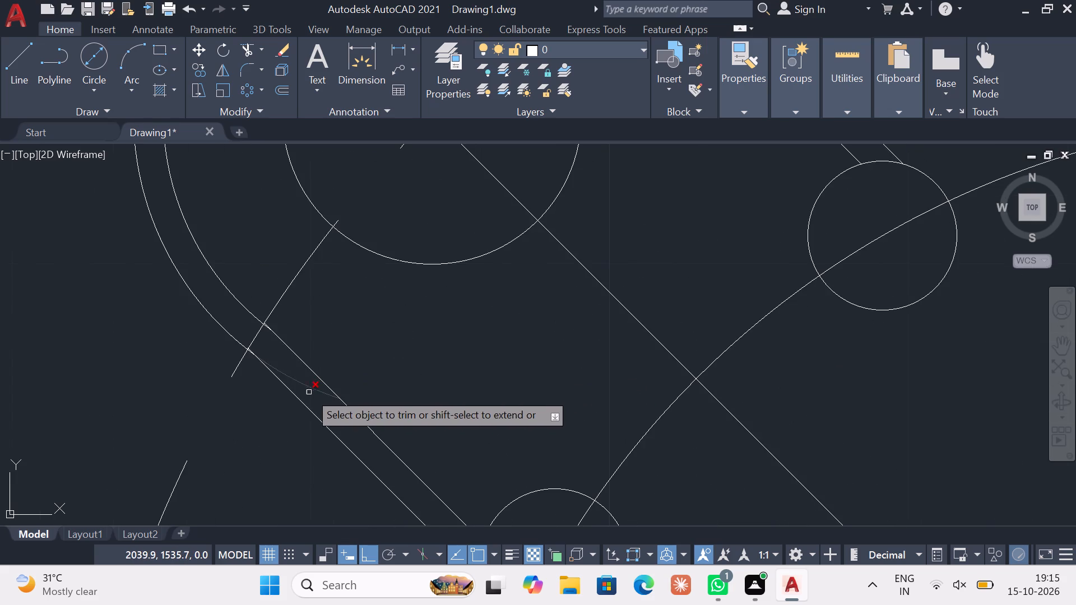
{"action": "left_click", "coordinate": [309, 392]}
{"action": "left_click", "coordinate": [300, 378]}
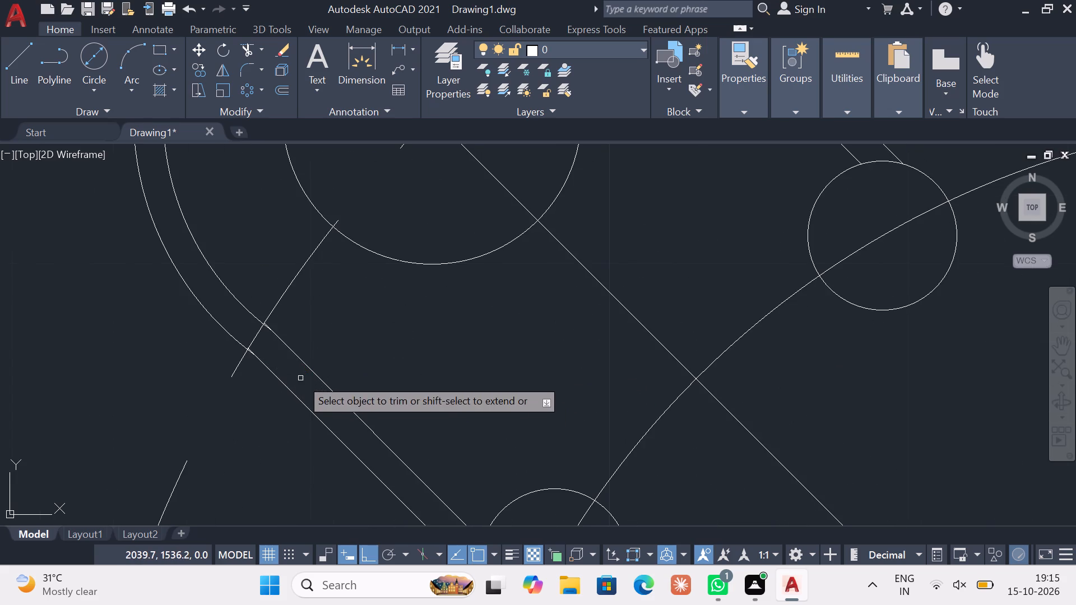
{"action": "key", "text": "Escape"}
Trim the leftover outer-circle arc between the paired side lines on the upper-left lug's upper-right side.
{"action": "middle_click_drag", "start_coordinate": [330, 343], "coordinate": [221, 476]}
{"action": "scroll", "coordinate": [508, 294], "scroll_direction": "down", "scroll_amount": 1}
{"action": "middle_click_drag", "start_coordinate": [508, 294], "coordinate": [462, 439]}
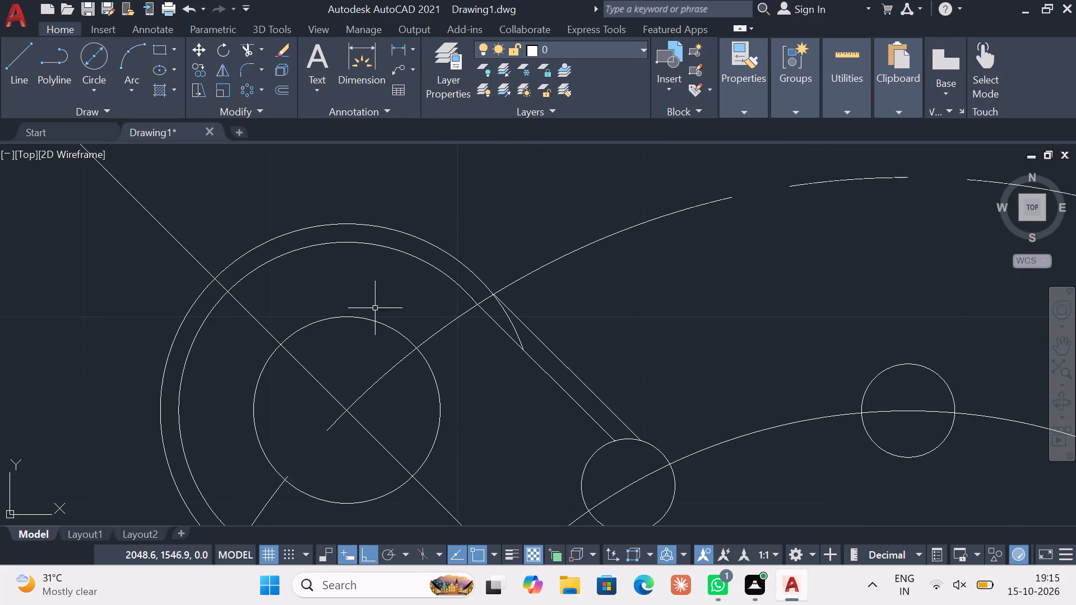
{"action": "left_click", "coordinate": [250, 49]}
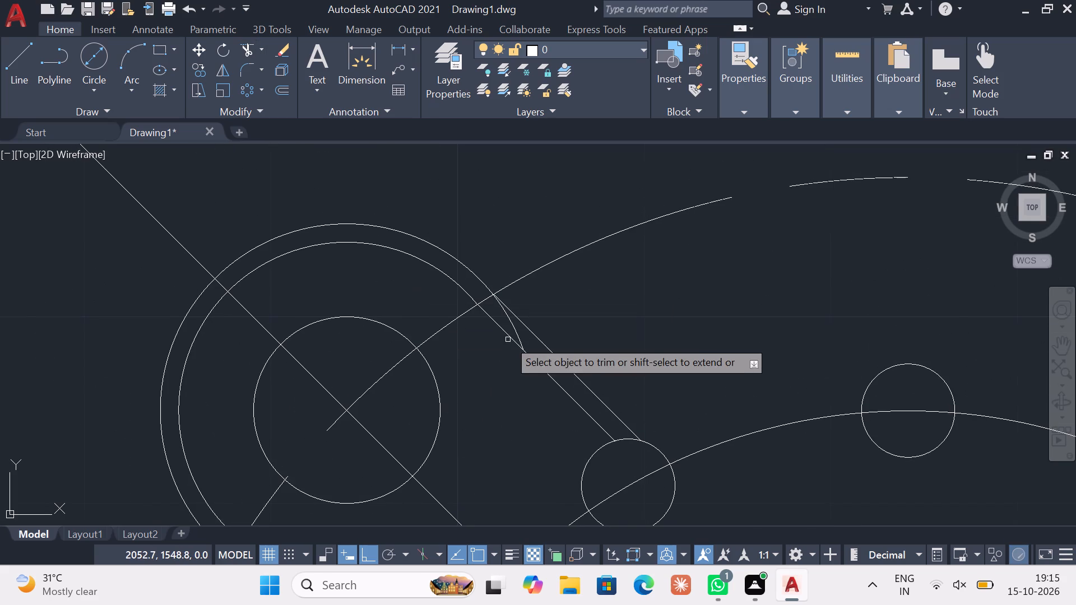
{"action": "scroll", "coordinate": [508, 339], "scroll_direction": "up", "scroll_amount": 1}
{"action": "left_click", "coordinate": [515, 323]}
{"action": "key", "text": "Escape"}
{"action": "scroll", "coordinate": [505, 319], "scroll_direction": "down", "scroll_amount": 2}
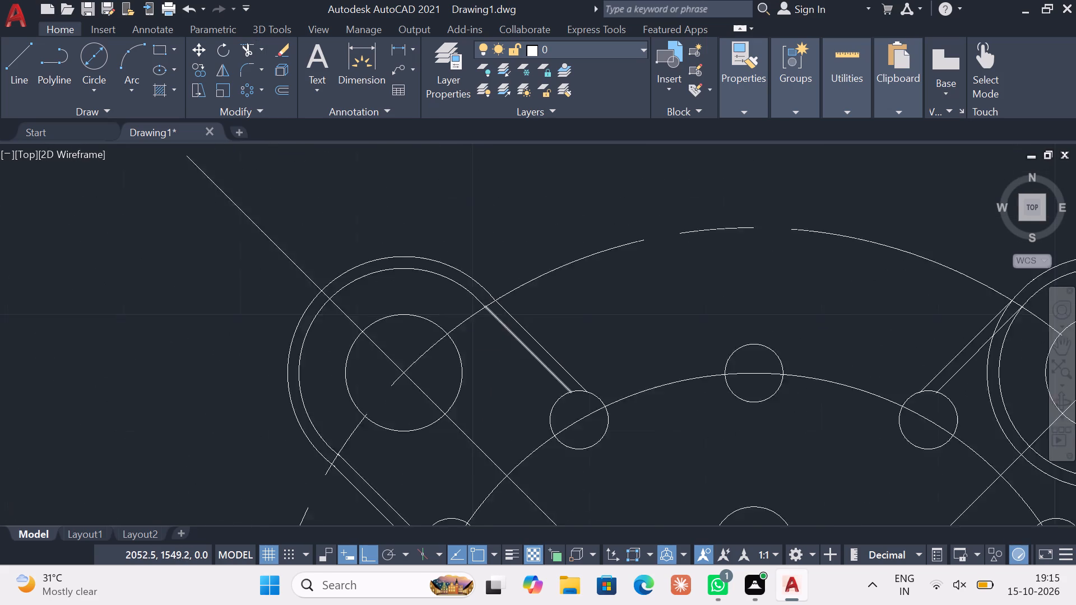
{"action": "scroll", "coordinate": [502, 324], "scroll_direction": "down", "scroll_amount": 1}
{"action": "middle_click_drag", "start_coordinate": [502, 324], "coordinate": [222, 326]}
{"action": "key", "text": "Escape"}
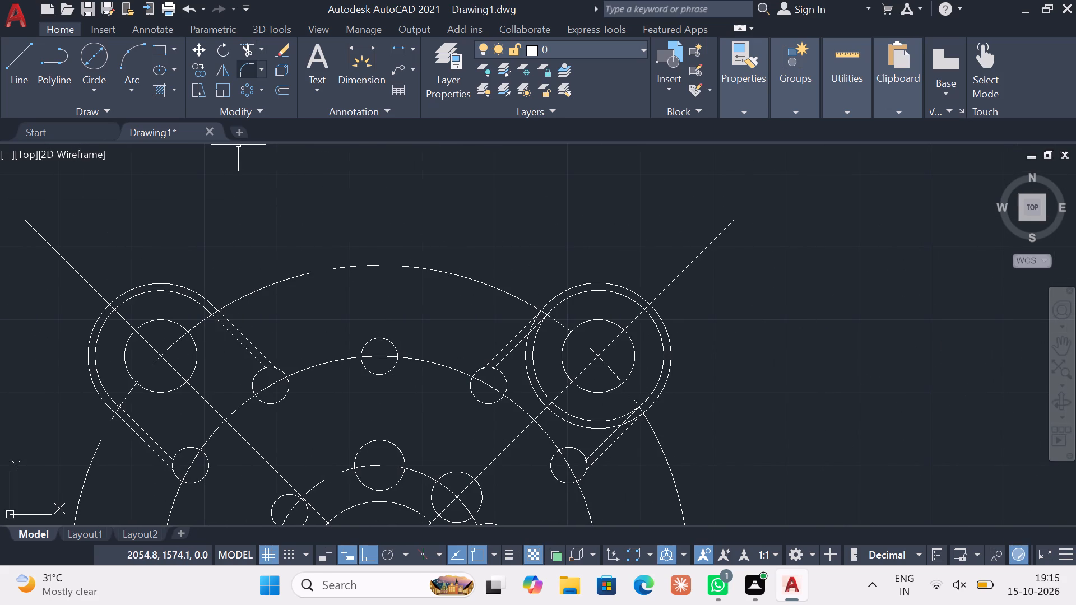
Trim the inward-facing arcs of the upper-right lug's two outer circles, including the leftovers between both pairs of side lines.
{"action": "left_click", "coordinate": [249, 52]}
{"action": "scroll", "coordinate": [536, 362], "scroll_direction": "up", "scroll_amount": 2}
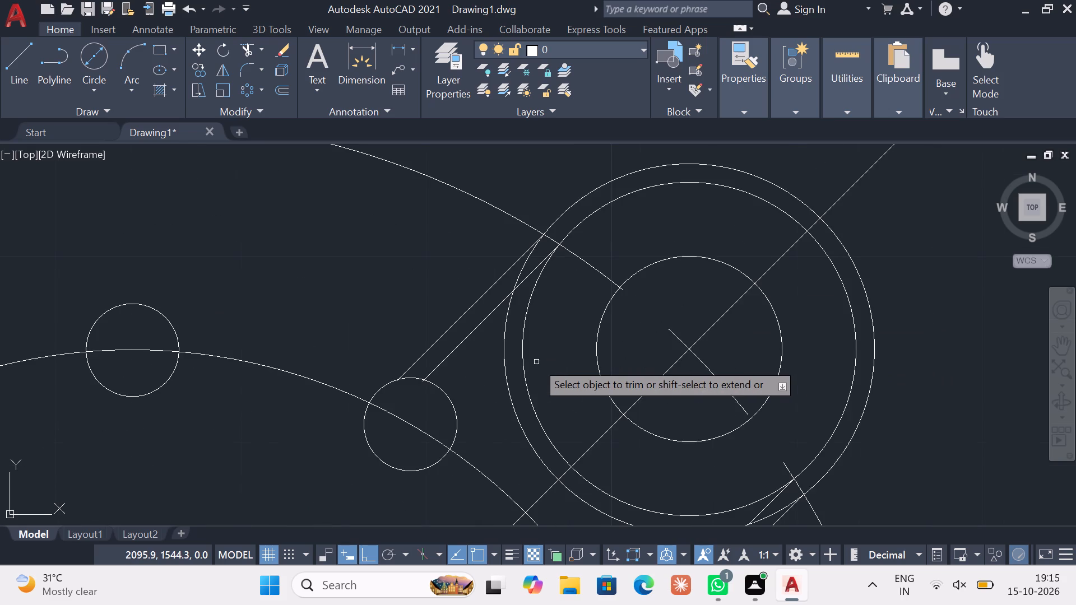
{"action": "left_click", "coordinate": [526, 366]}
{"action": "left_click", "coordinate": [507, 381]}
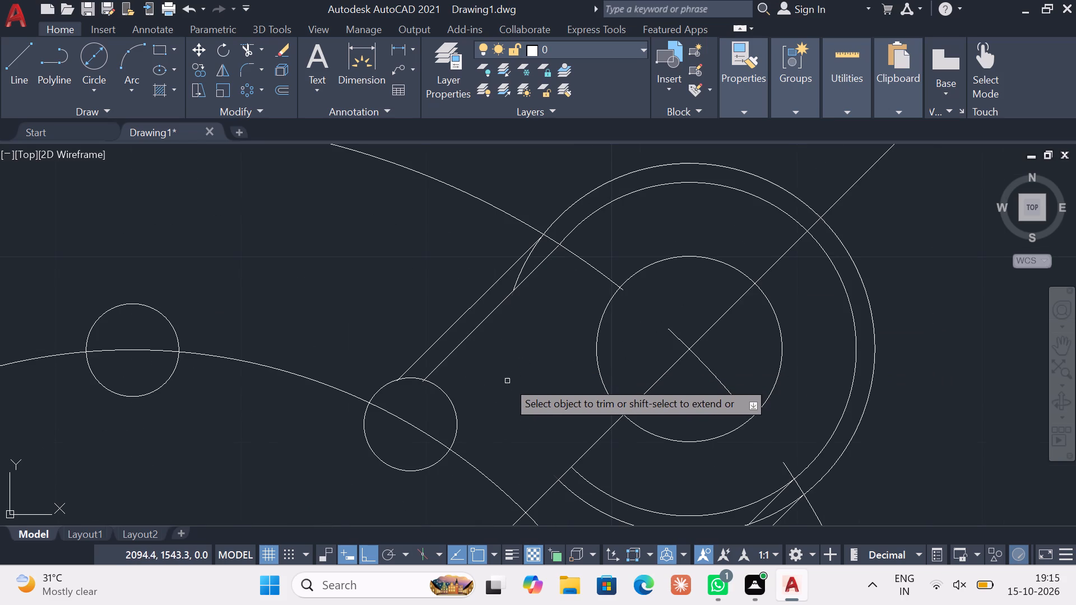
{"action": "left_click", "coordinate": [523, 272]}
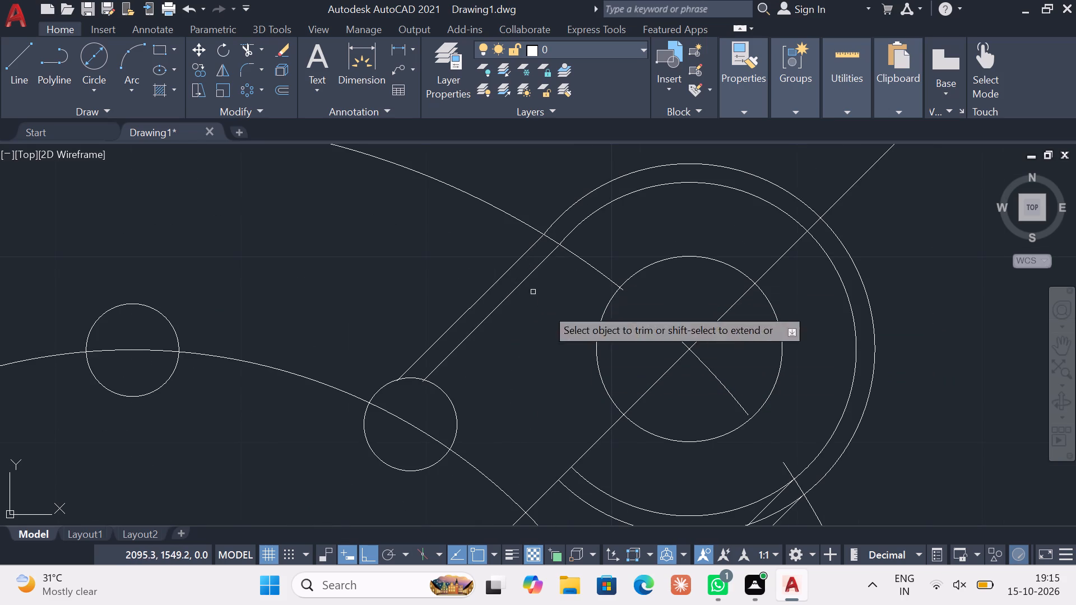
{"action": "middle_click_drag", "start_coordinate": [640, 474], "coordinate": [596, 355]}
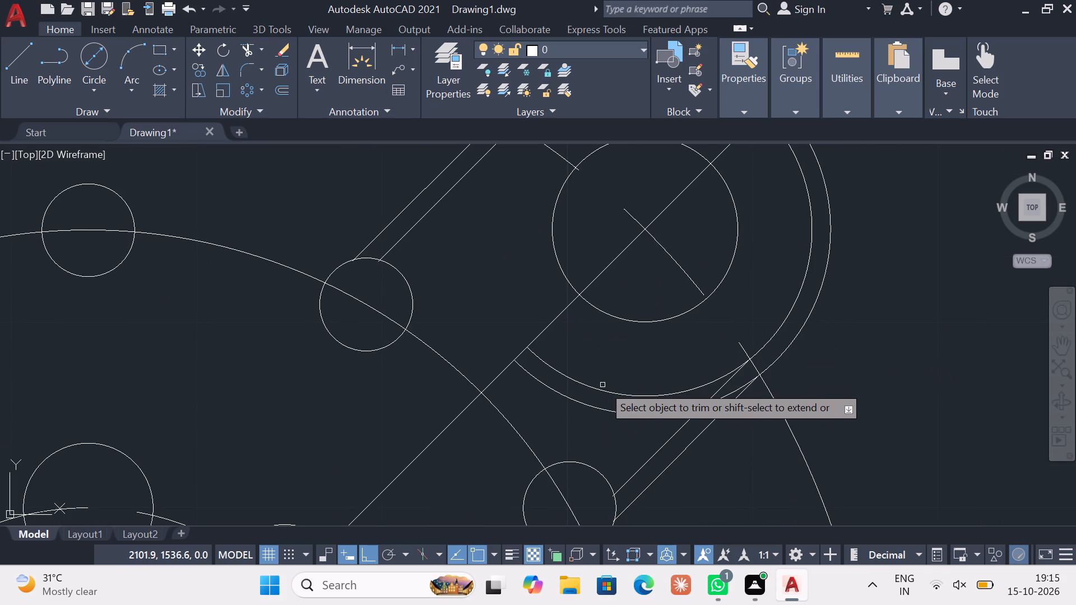
{"action": "left_click", "coordinate": [604, 390]}
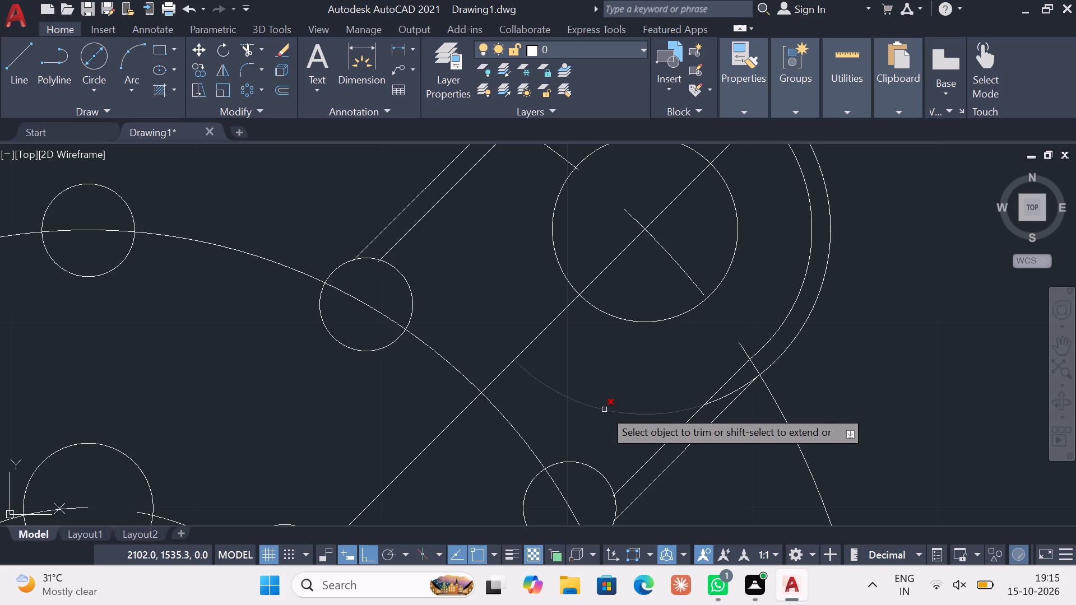
{"action": "double_click", "coordinate": [604, 409]}
{"action": "left_click", "coordinate": [723, 398]}
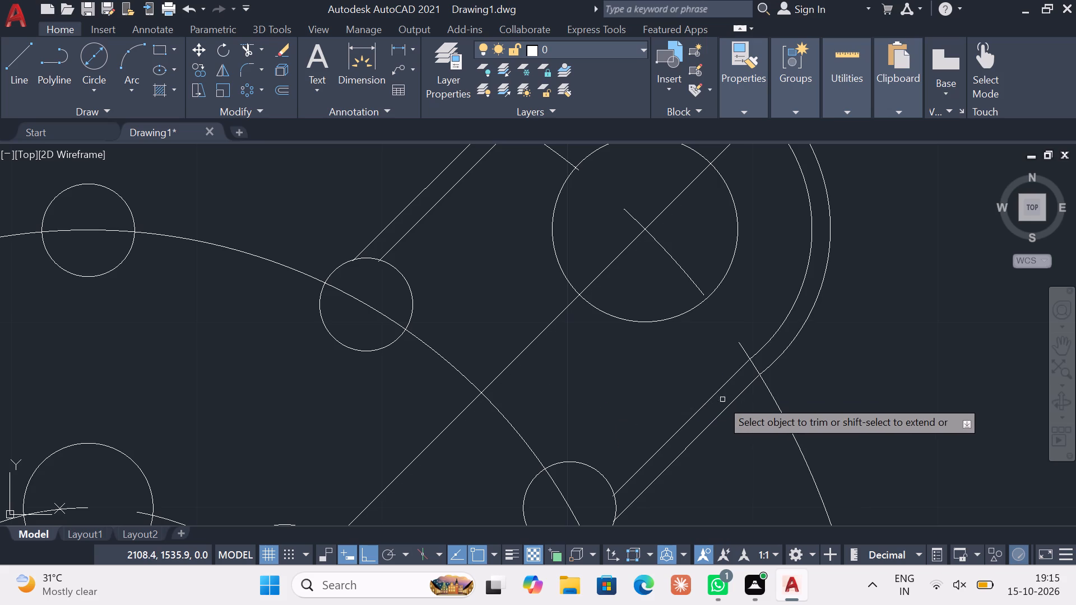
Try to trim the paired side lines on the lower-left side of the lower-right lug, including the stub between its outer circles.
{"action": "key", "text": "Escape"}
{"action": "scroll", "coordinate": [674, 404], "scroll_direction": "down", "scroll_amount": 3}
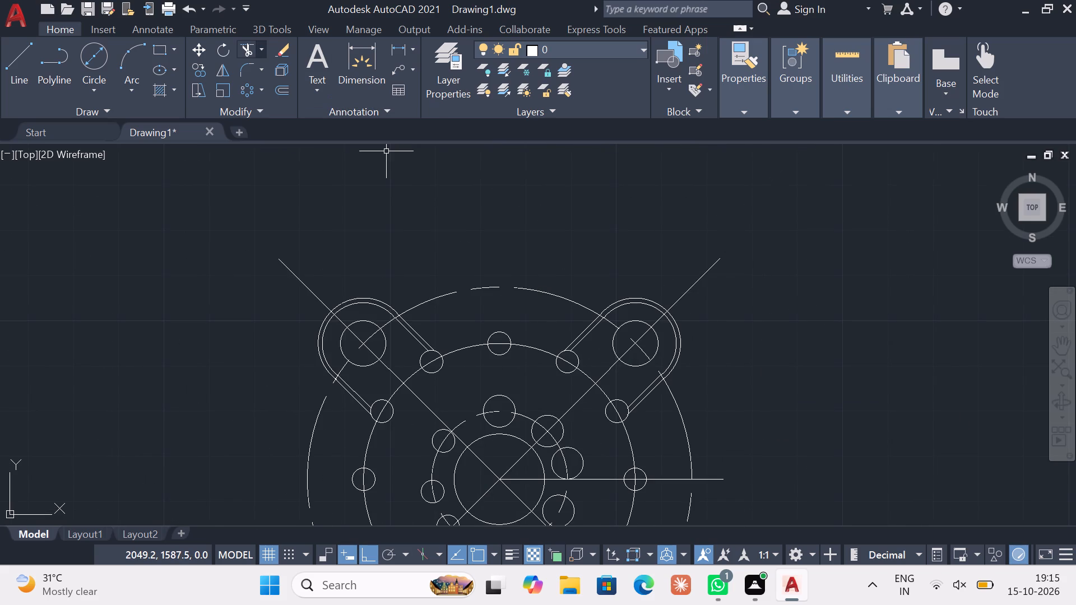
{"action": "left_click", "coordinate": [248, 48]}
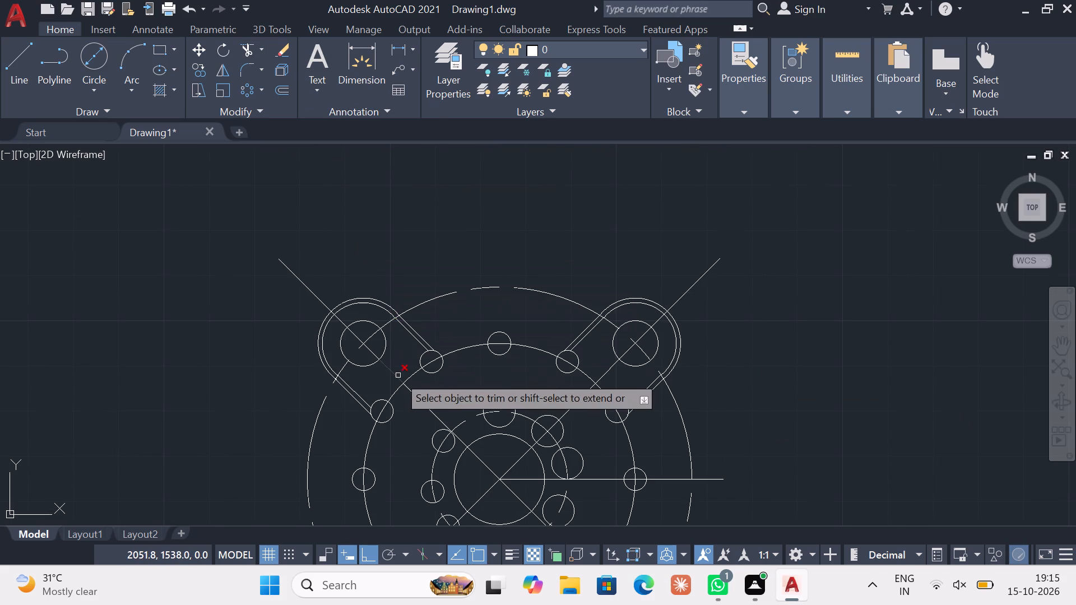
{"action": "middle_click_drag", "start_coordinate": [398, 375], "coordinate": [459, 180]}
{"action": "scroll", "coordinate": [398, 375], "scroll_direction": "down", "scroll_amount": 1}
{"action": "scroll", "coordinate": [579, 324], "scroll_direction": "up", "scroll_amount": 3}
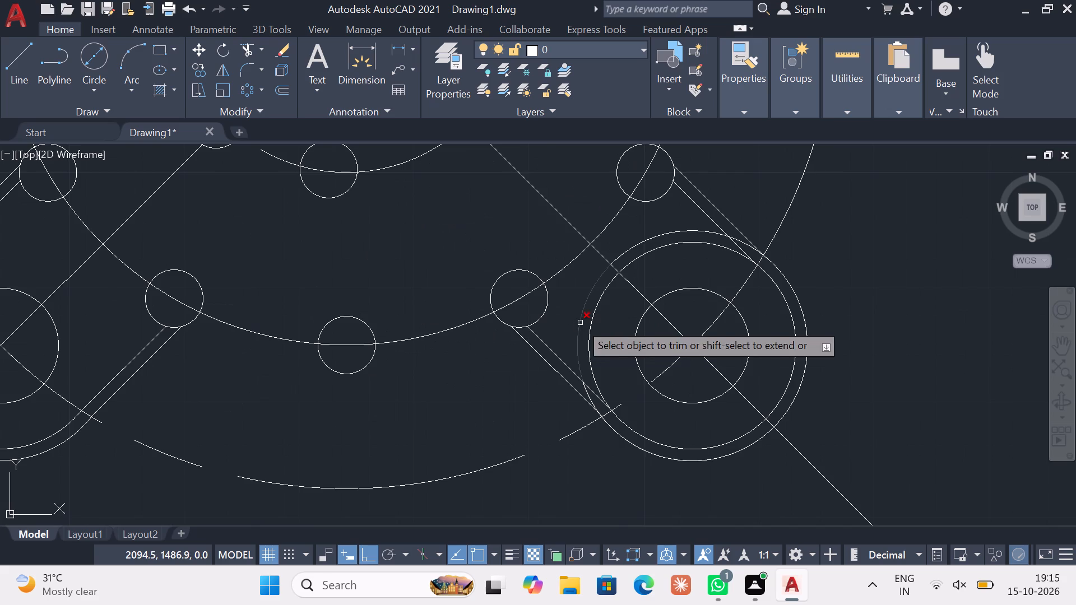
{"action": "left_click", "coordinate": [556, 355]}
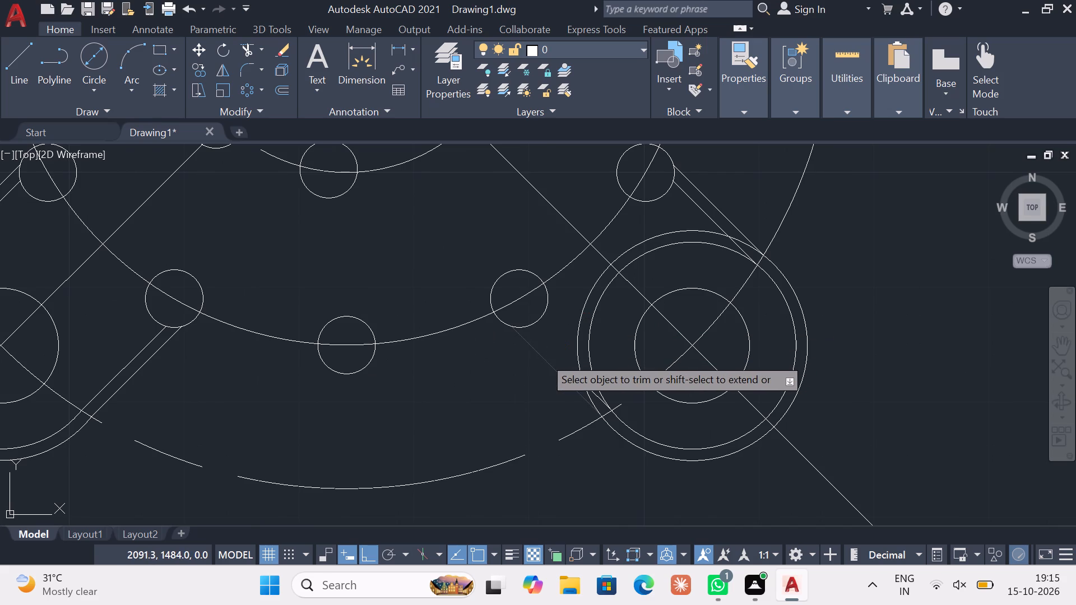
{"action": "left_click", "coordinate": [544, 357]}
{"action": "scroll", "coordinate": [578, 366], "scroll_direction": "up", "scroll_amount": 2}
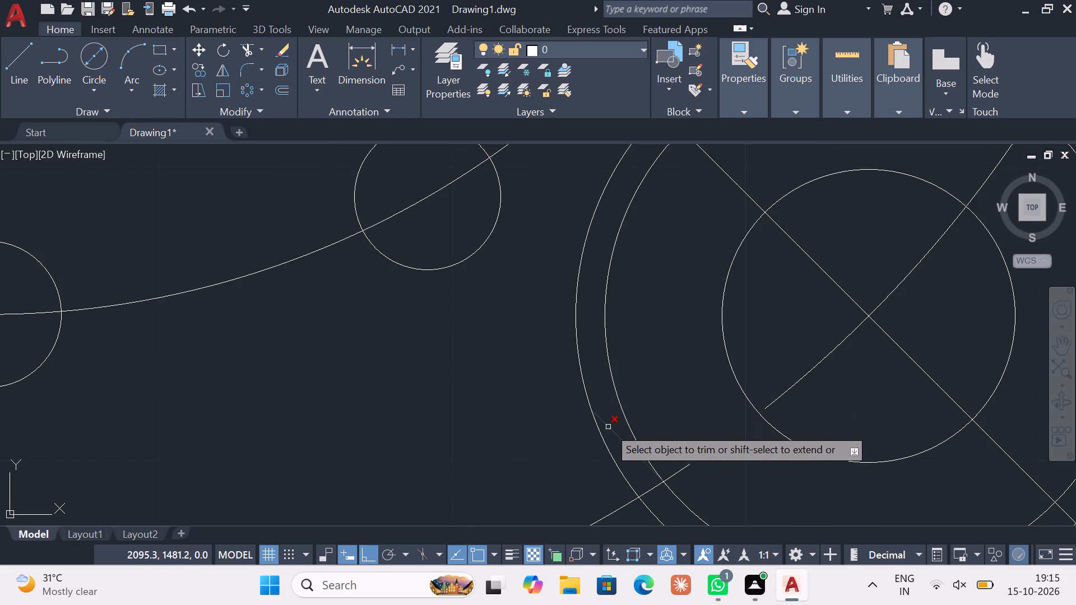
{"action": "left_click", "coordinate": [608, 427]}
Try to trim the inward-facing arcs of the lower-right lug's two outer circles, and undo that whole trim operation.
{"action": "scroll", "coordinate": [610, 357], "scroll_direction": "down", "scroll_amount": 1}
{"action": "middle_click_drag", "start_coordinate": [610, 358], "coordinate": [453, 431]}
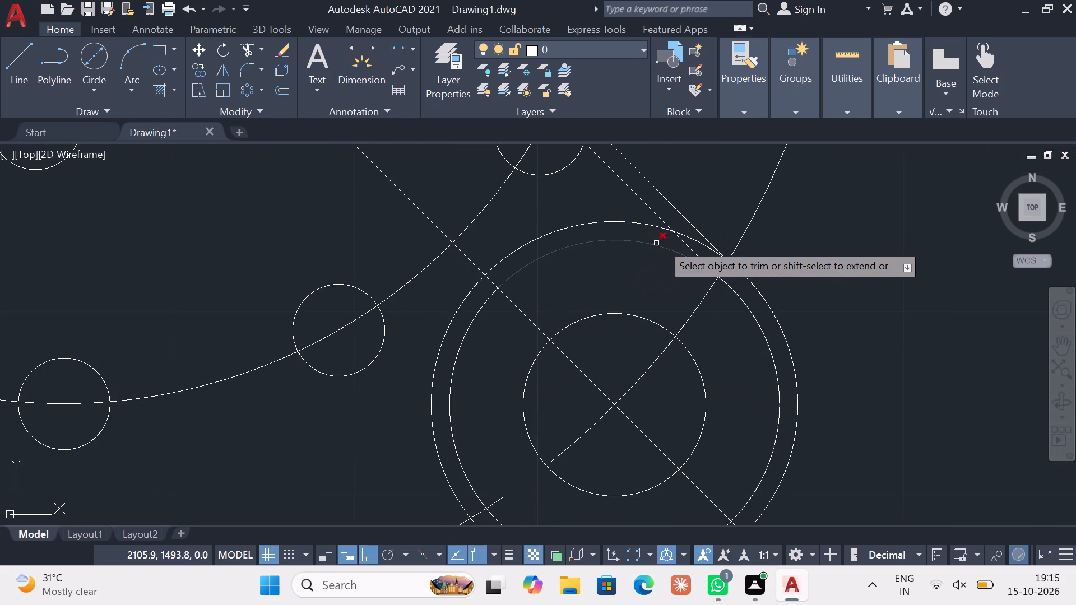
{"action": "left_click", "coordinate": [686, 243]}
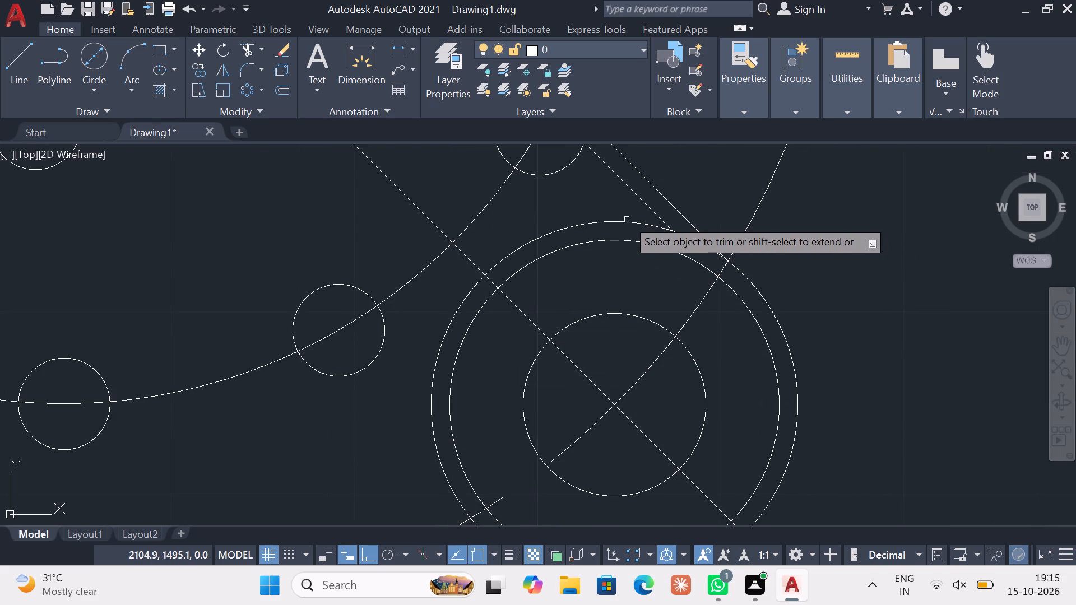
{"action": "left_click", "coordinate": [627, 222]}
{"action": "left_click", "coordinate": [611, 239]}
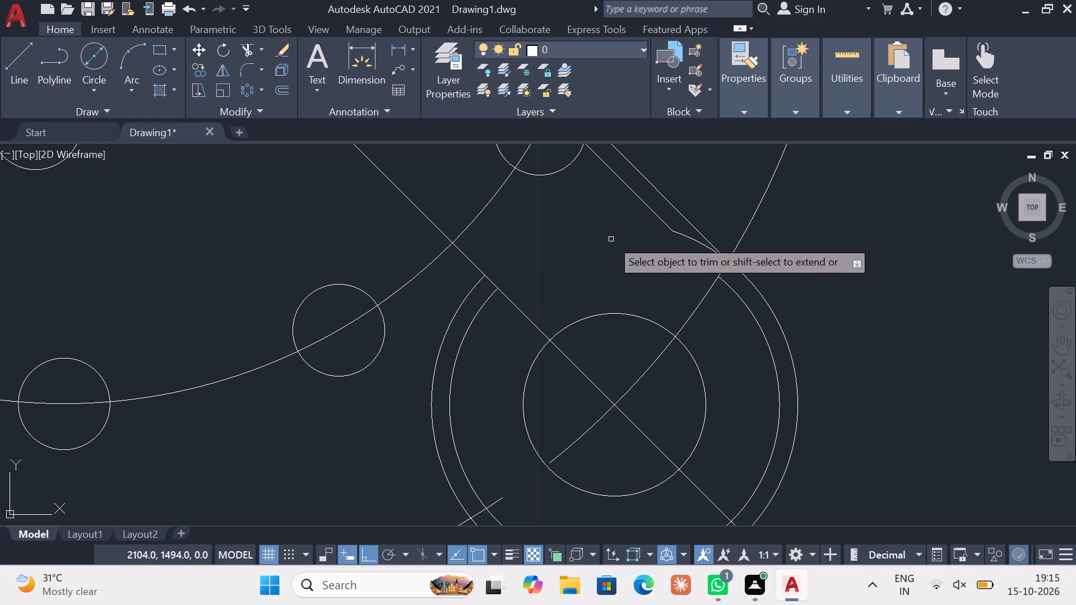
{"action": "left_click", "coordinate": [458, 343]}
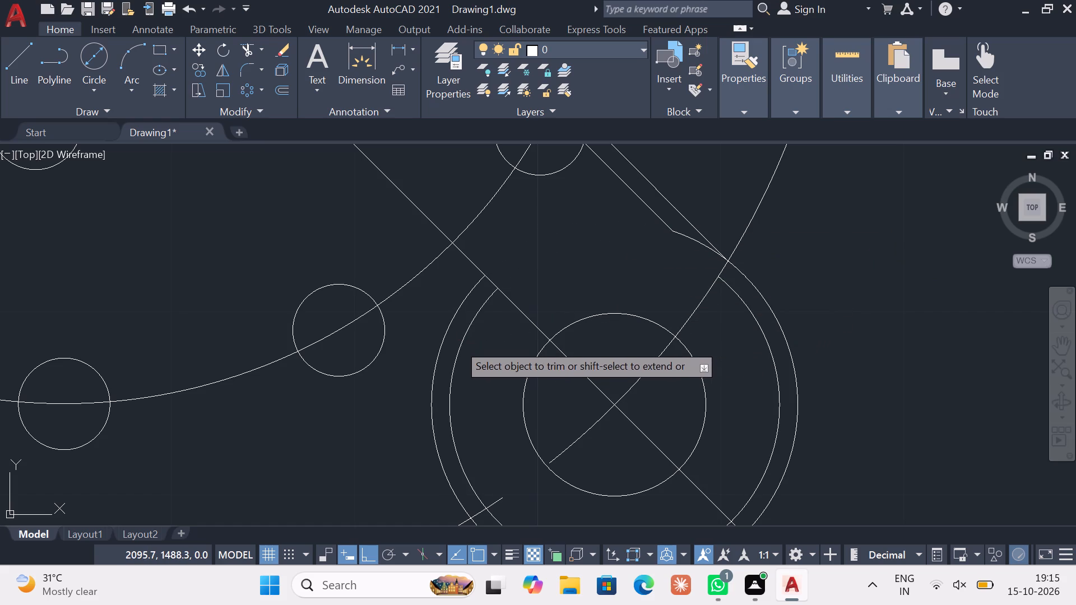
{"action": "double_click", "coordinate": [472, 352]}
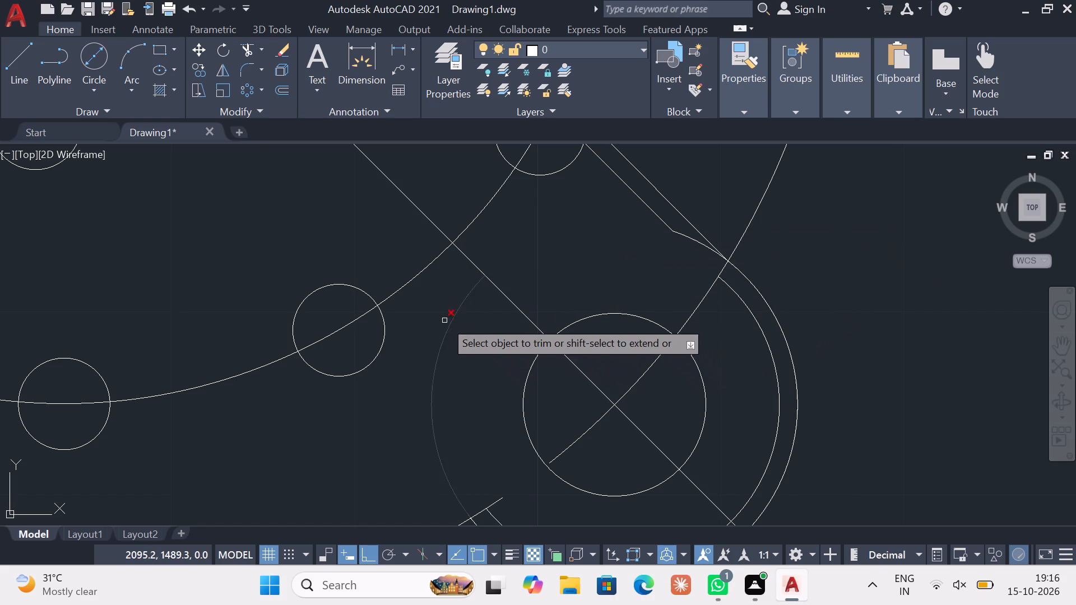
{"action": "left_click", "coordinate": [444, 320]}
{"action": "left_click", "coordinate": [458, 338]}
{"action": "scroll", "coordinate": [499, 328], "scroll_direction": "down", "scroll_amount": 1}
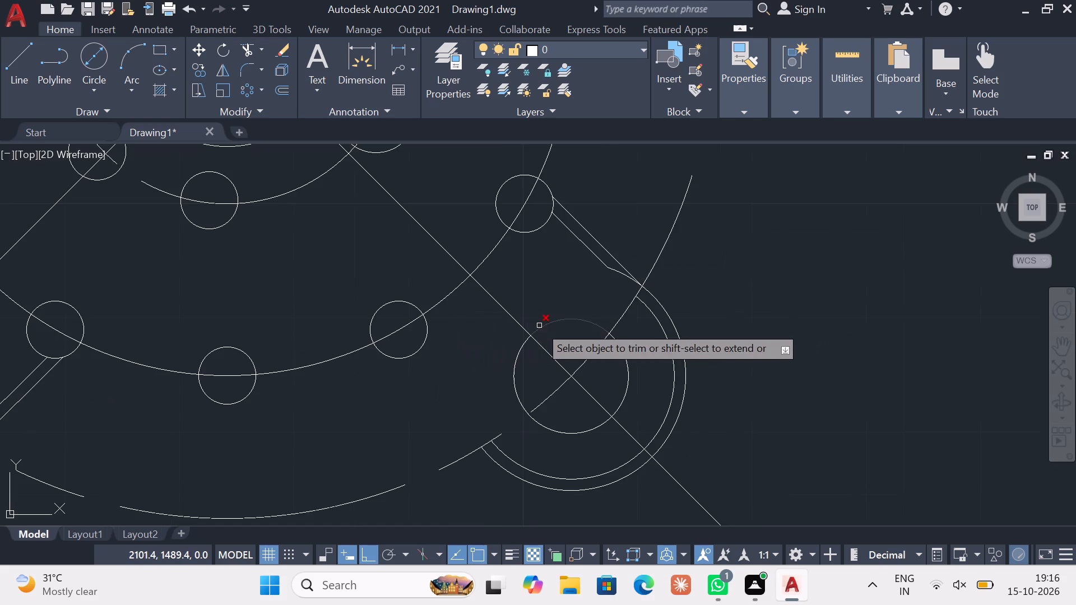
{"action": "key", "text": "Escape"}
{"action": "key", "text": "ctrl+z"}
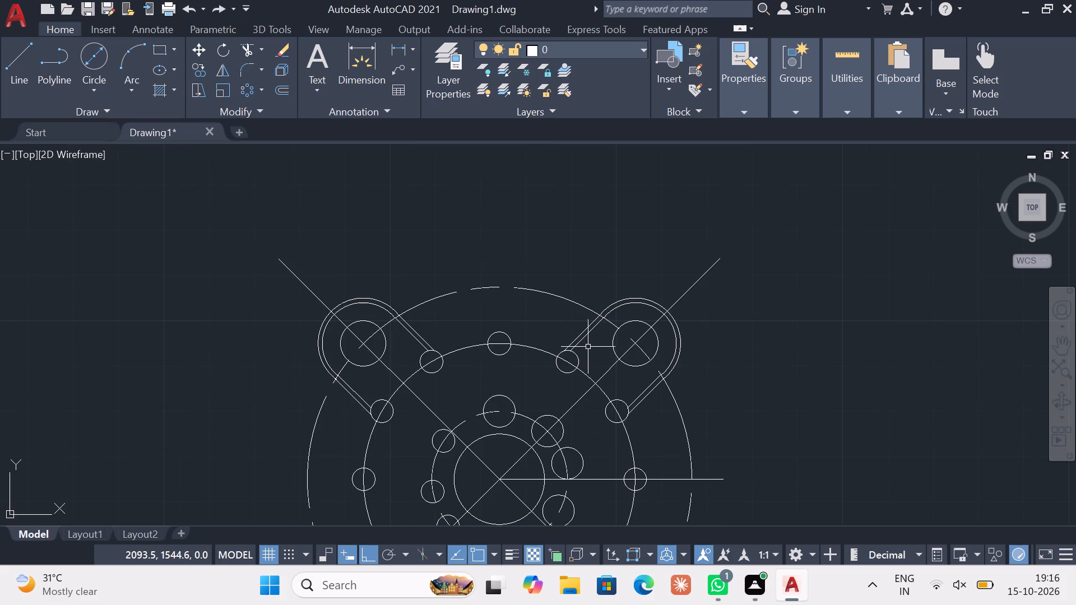
Trim the inward-facing arcs of the lower-right lug's two outer circles, keeping its paired side lines.
{"action": "middle_click_drag", "start_coordinate": [623, 369], "coordinate": [537, 234]}
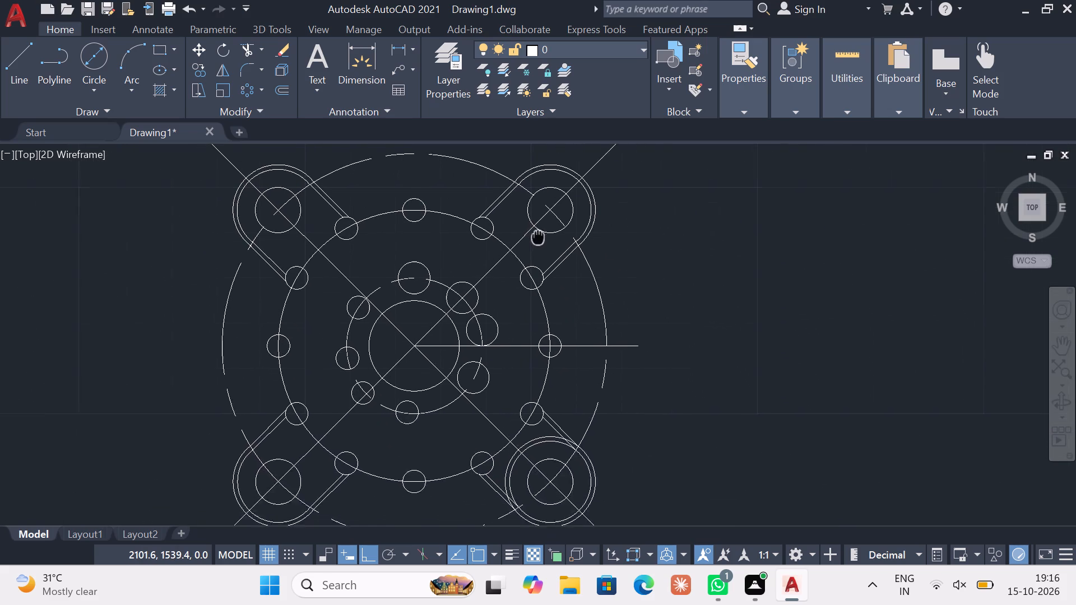
{"action": "middle_click_drag", "start_coordinate": [537, 234], "coordinate": [527, 212]}
{"action": "middle_click_drag", "start_coordinate": [537, 370], "coordinate": [535, 301]}
{"action": "scroll", "coordinate": [535, 384], "scroll_direction": "up", "scroll_amount": 1}
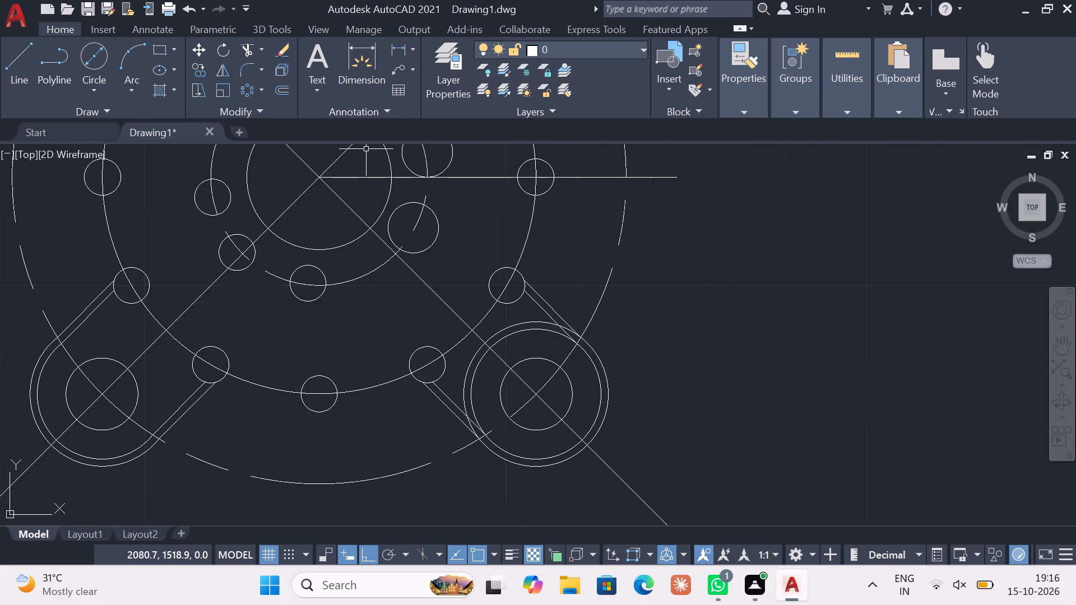
{"action": "left_click", "coordinate": [245, 46]}
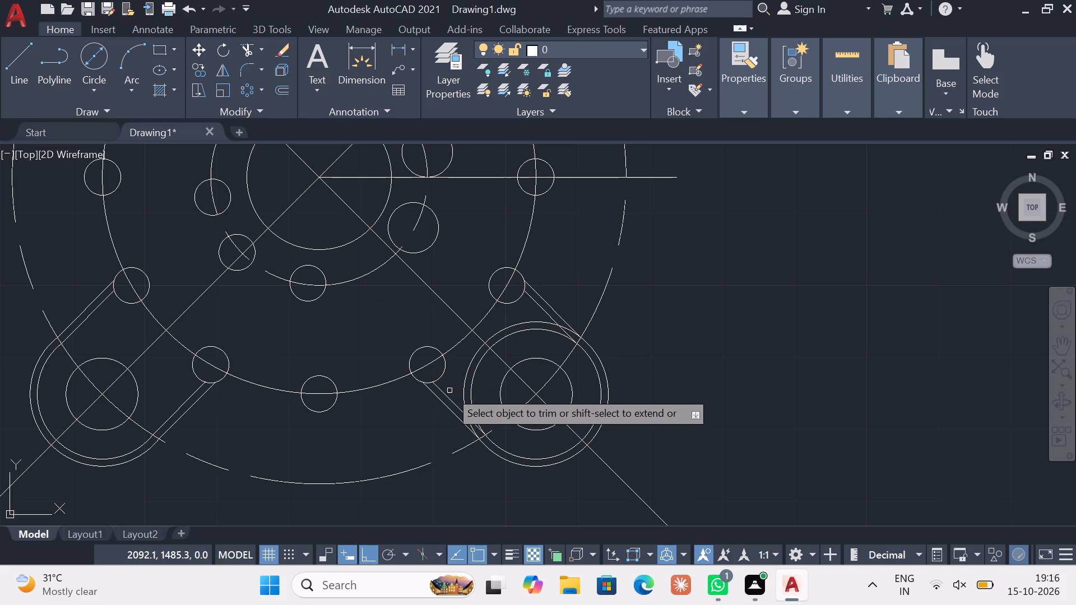
{"action": "left_click", "coordinate": [475, 375]}
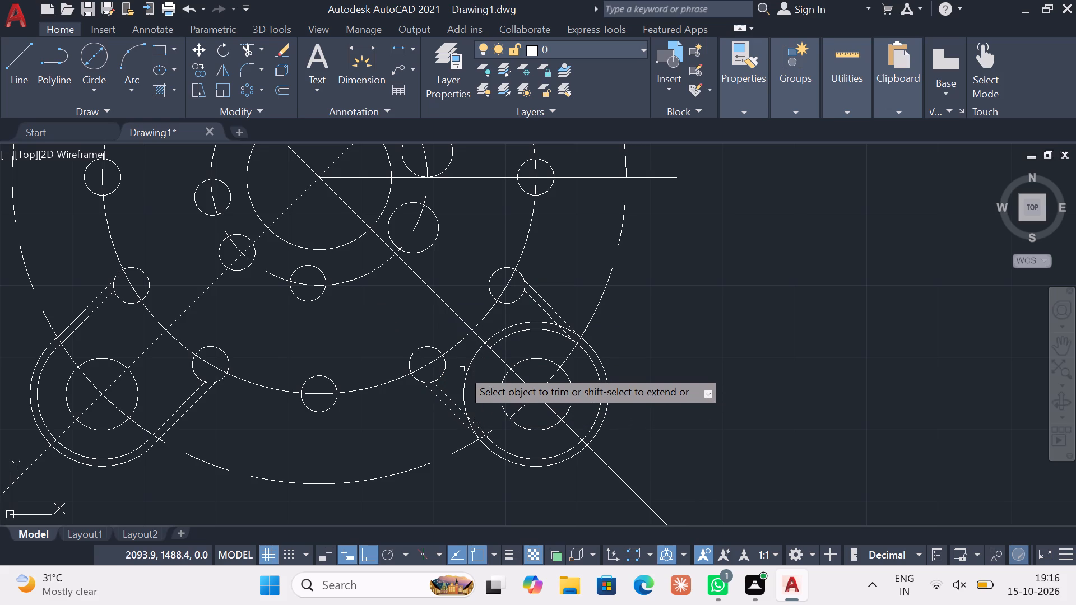
{"action": "left_click", "coordinate": [467, 370]}
{"action": "left_click", "coordinate": [518, 343]}
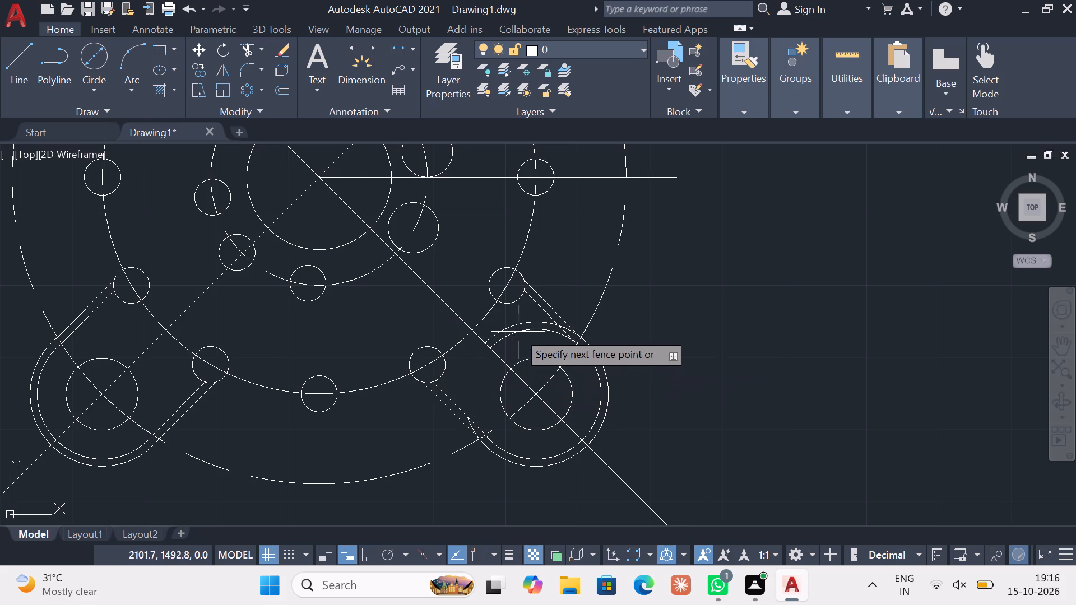
{"action": "left_click", "coordinate": [518, 315]}
{"action": "key", "text": "Escape"}
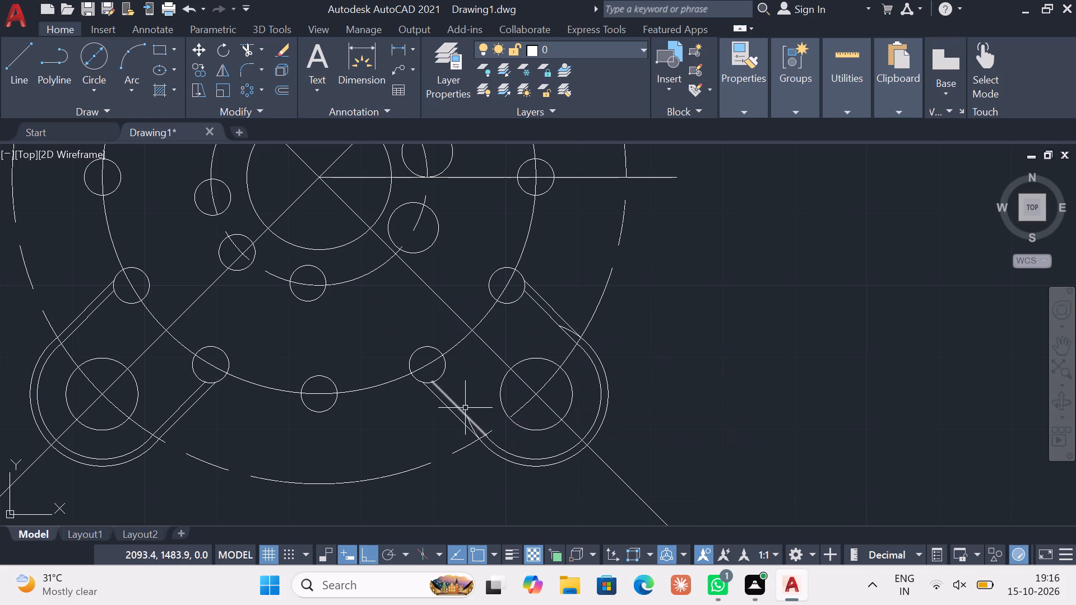
Trim the leftover outer-circle arcs between both pairs of side lines on the lower-right lug.
{"action": "scroll", "coordinate": [479, 426], "scroll_direction": "up", "scroll_amount": 1}
{"action": "left_click", "coordinate": [243, 53]}
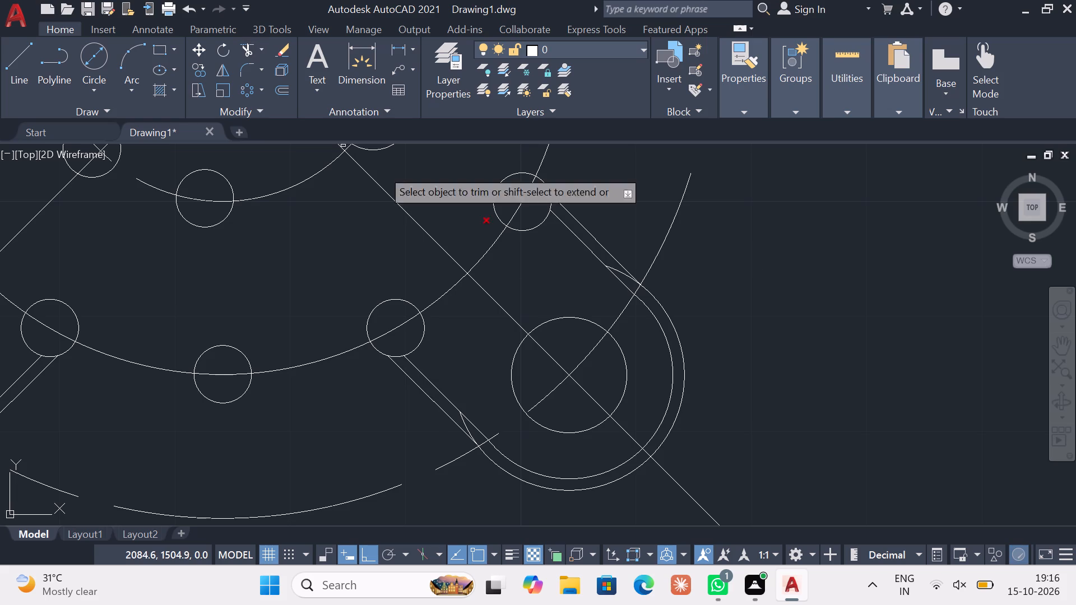
{"action": "scroll", "coordinate": [613, 273], "scroll_direction": "up", "scroll_amount": 2}
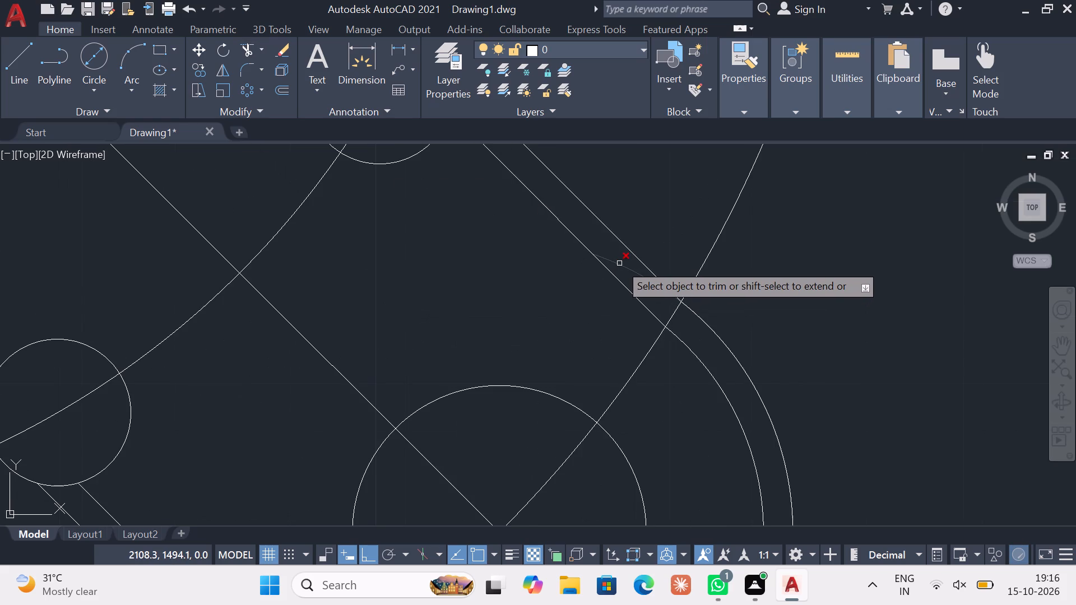
{"action": "left_click", "coordinate": [619, 263]}
{"action": "middle_click_drag", "start_coordinate": [453, 330], "coordinate": [552, 165]}
{"action": "scroll", "coordinate": [531, 215], "scroll_direction": "down", "scroll_amount": 1}
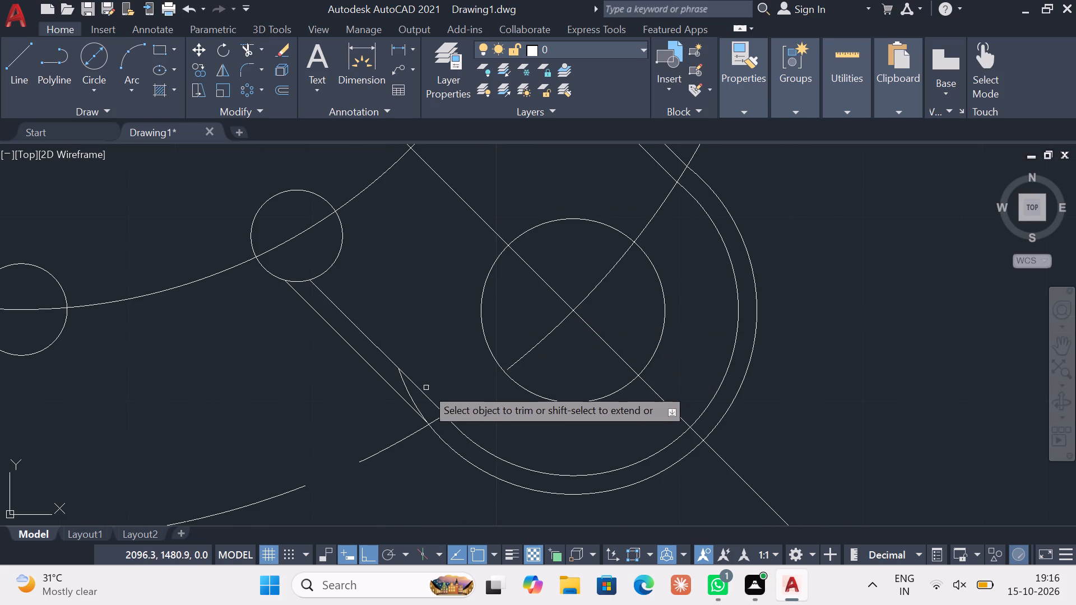
{"action": "left_click", "coordinate": [410, 391]}
{"action": "key", "text": "Escape"}
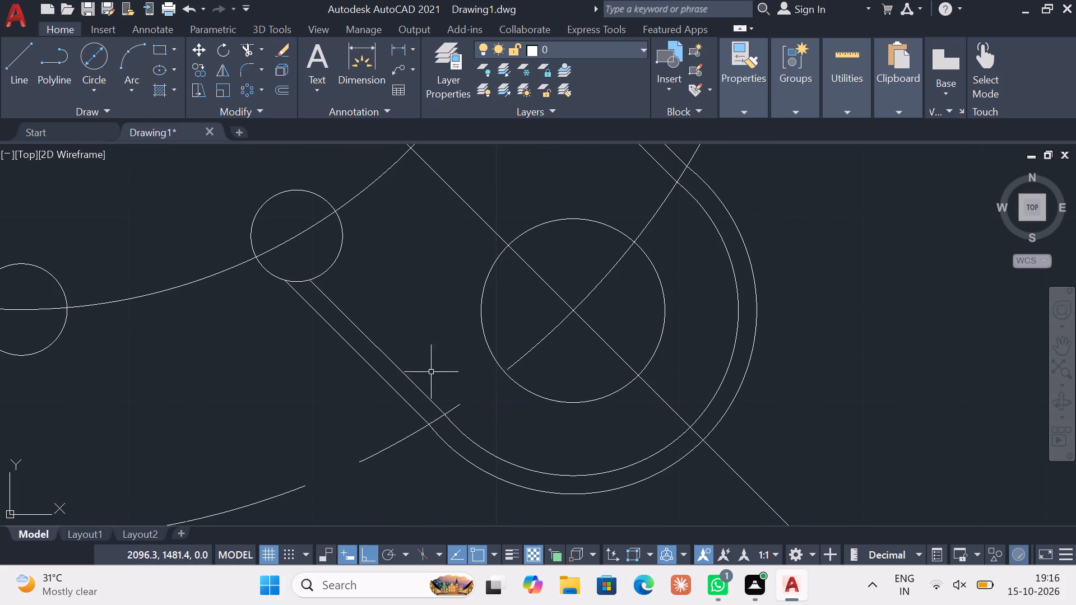
Set the current object colour to index yellow for new geometry.
{"action": "scroll", "coordinate": [442, 361], "scroll_direction": "down", "scroll_amount": 2}
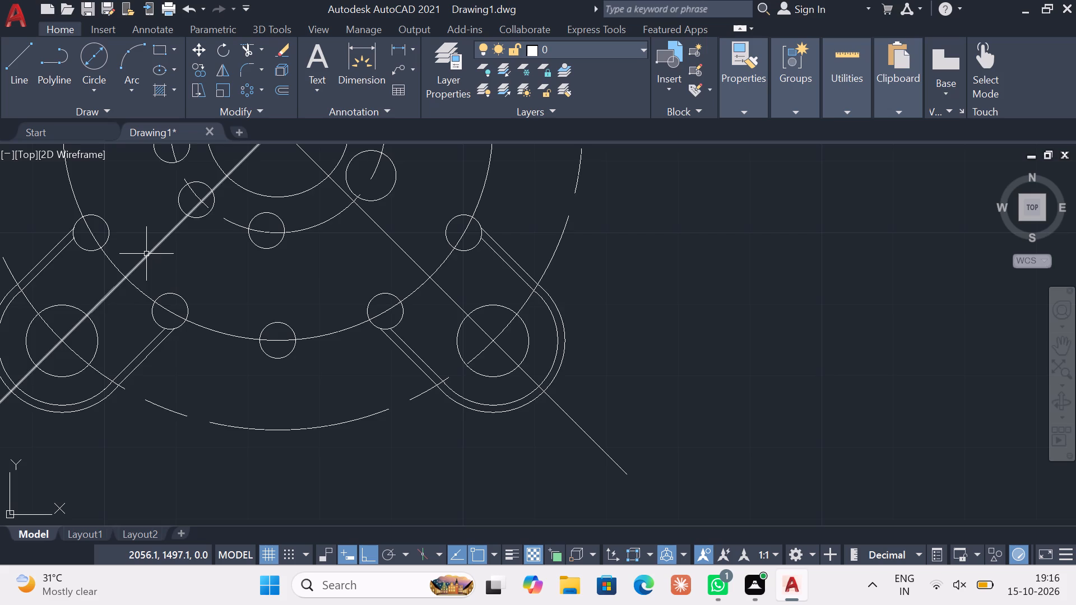
{"action": "scroll", "coordinate": [146, 254], "scroll_direction": "down", "scroll_amount": 2}
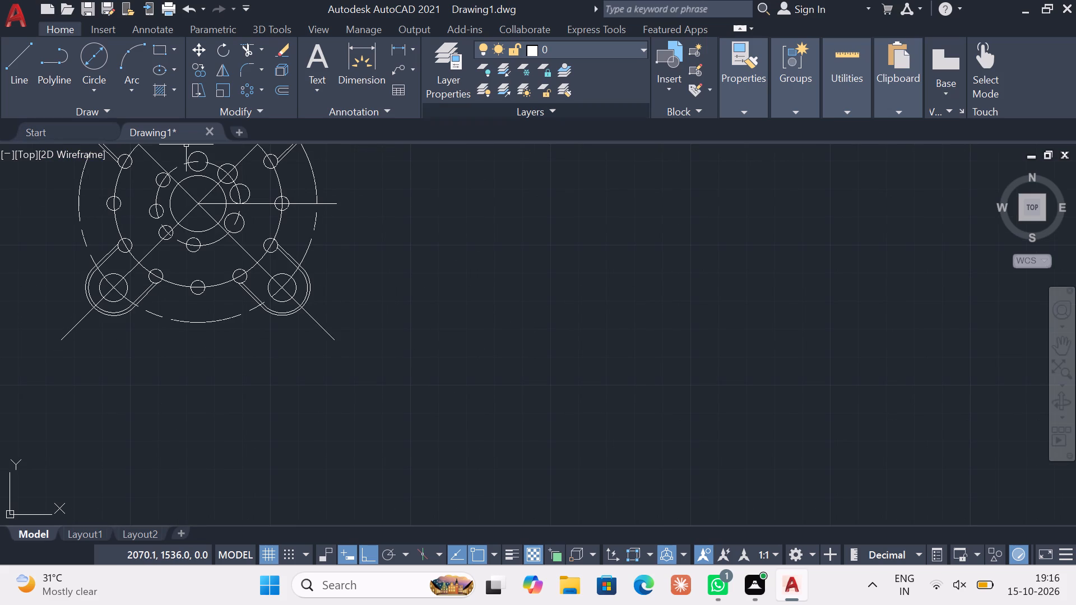
{"action": "left_click", "coordinate": [748, 112]}
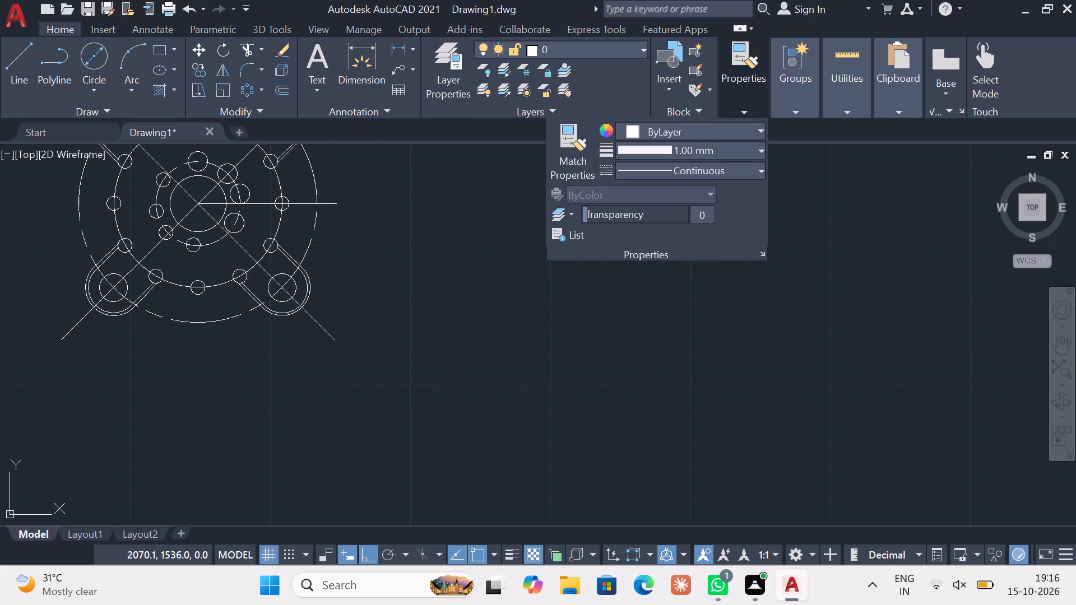
{"action": "left_click", "coordinate": [717, 171]}
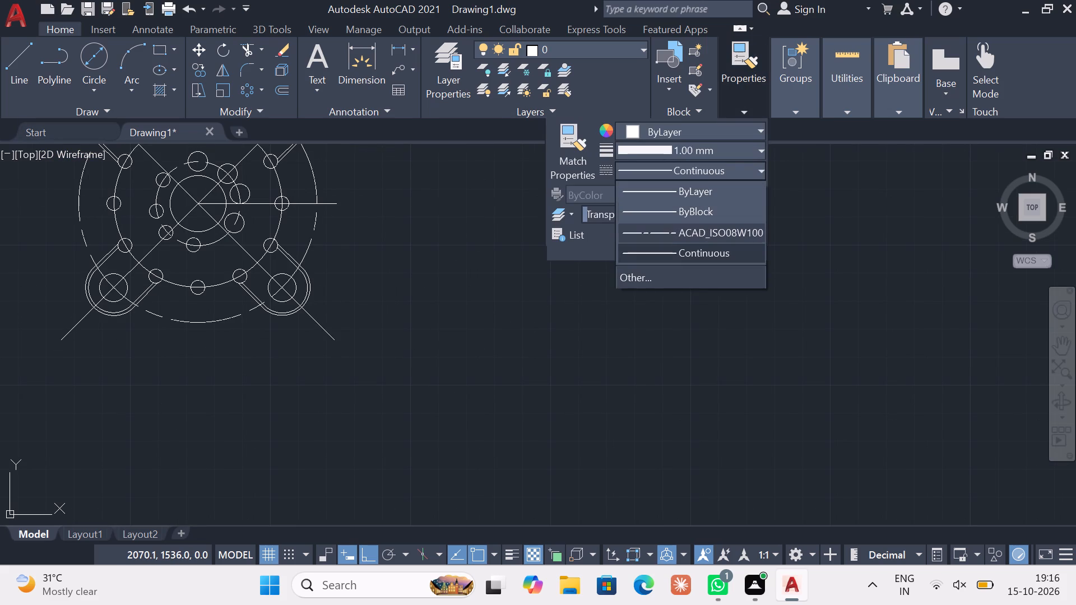
{"action": "key", "text": "Escape"}
{"action": "left_click", "coordinate": [716, 131]}
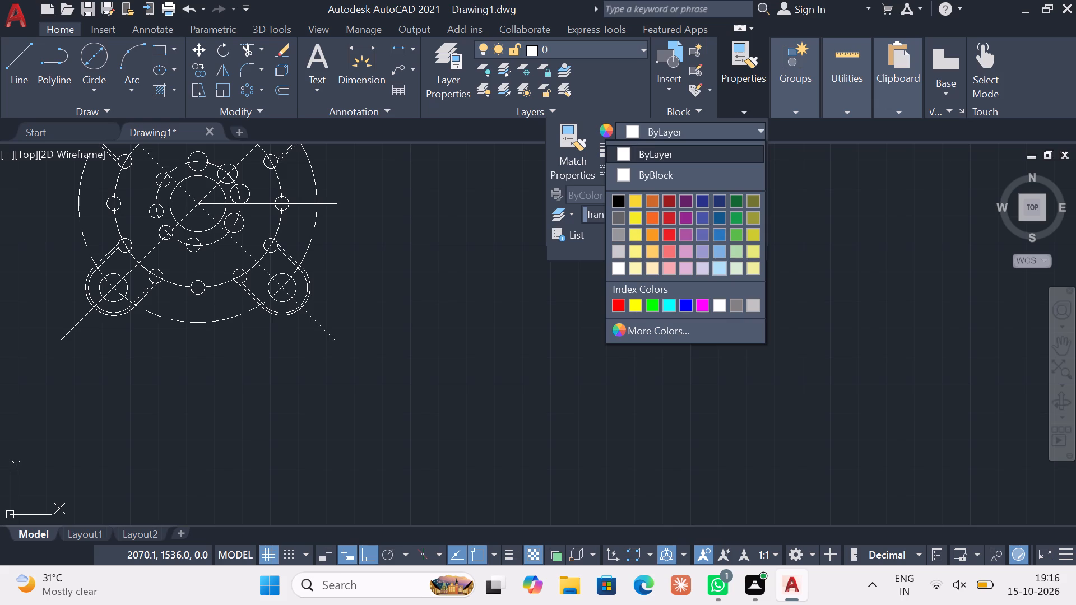
{"action": "left_click", "coordinate": [639, 304]}
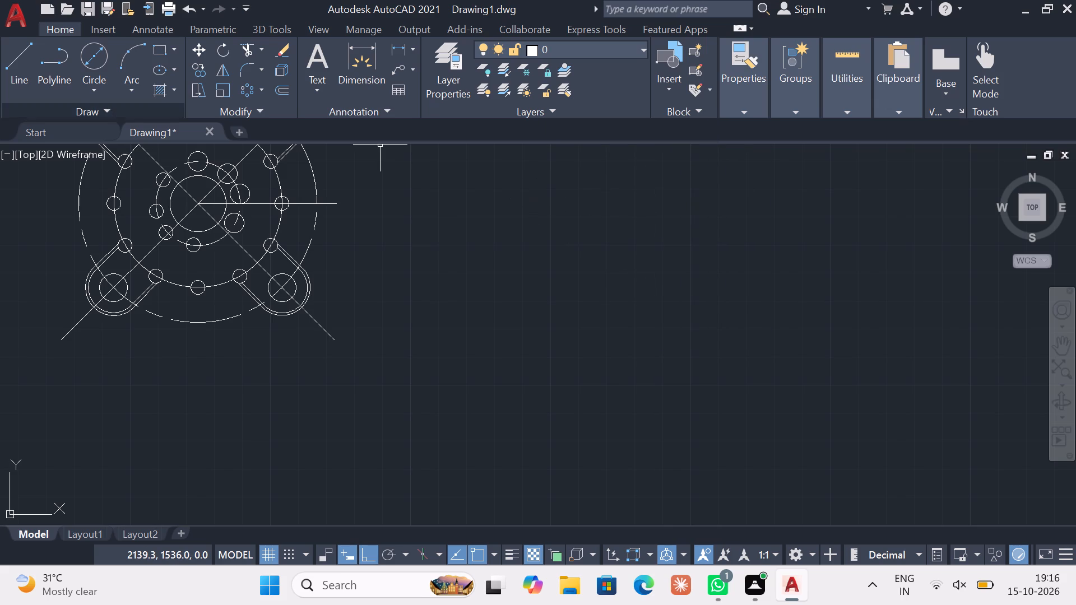
Draw a yellow circle of radius 36 mm centred on the part centre.
{"action": "left_click", "coordinate": [96, 92]}
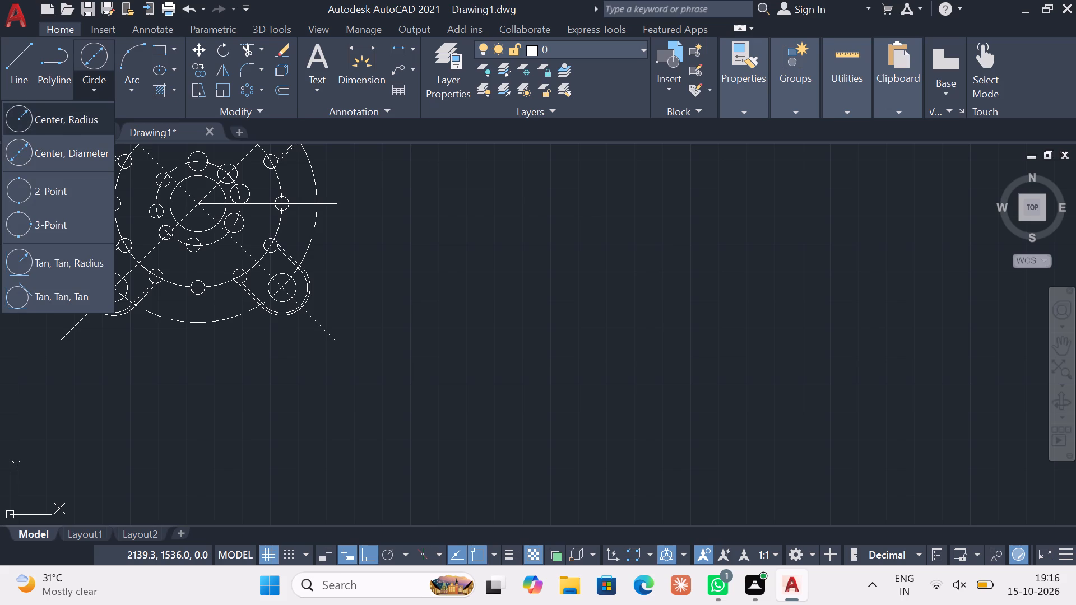
{"action": "left_click", "coordinate": [85, 128]}
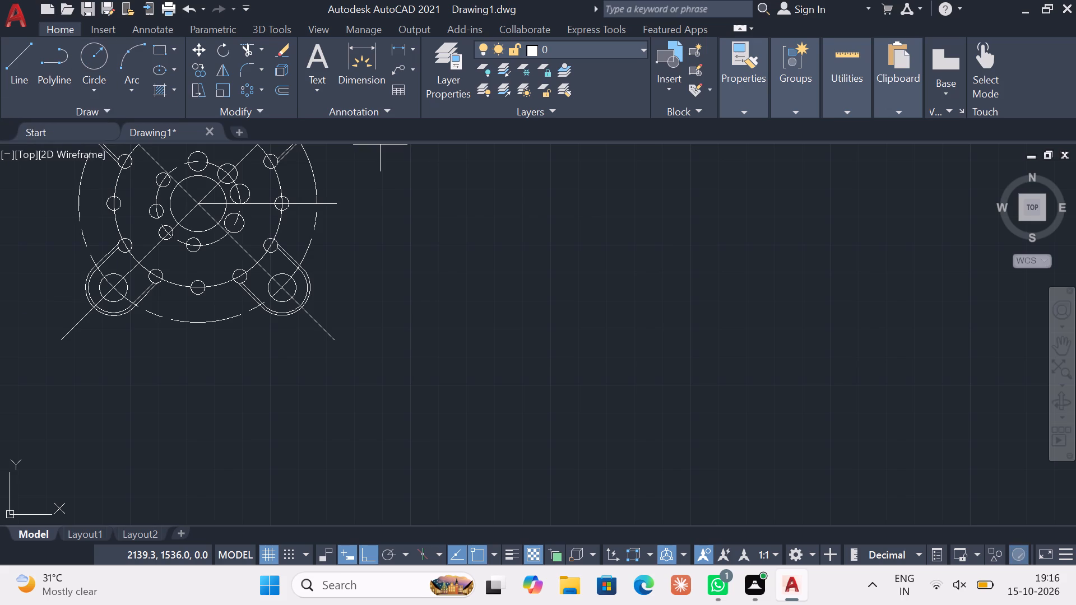
{"action": "middle_click_drag", "start_coordinate": [147, 206], "coordinate": [173, 238]}
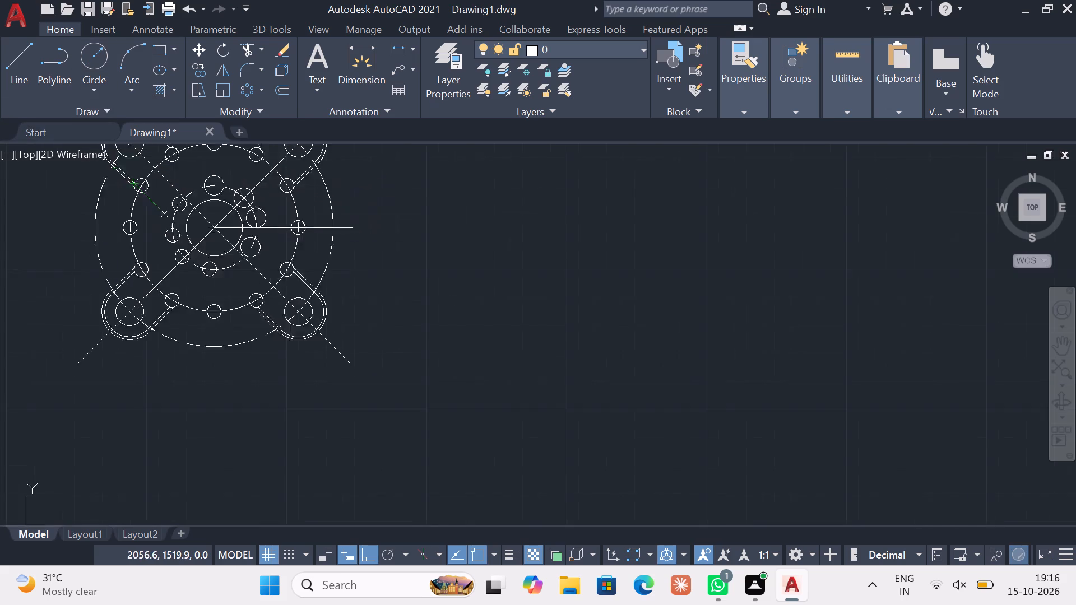
{"action": "middle_click_drag", "start_coordinate": [173, 238], "coordinate": [219, 320]}
{"action": "left_click", "coordinate": [266, 313]}
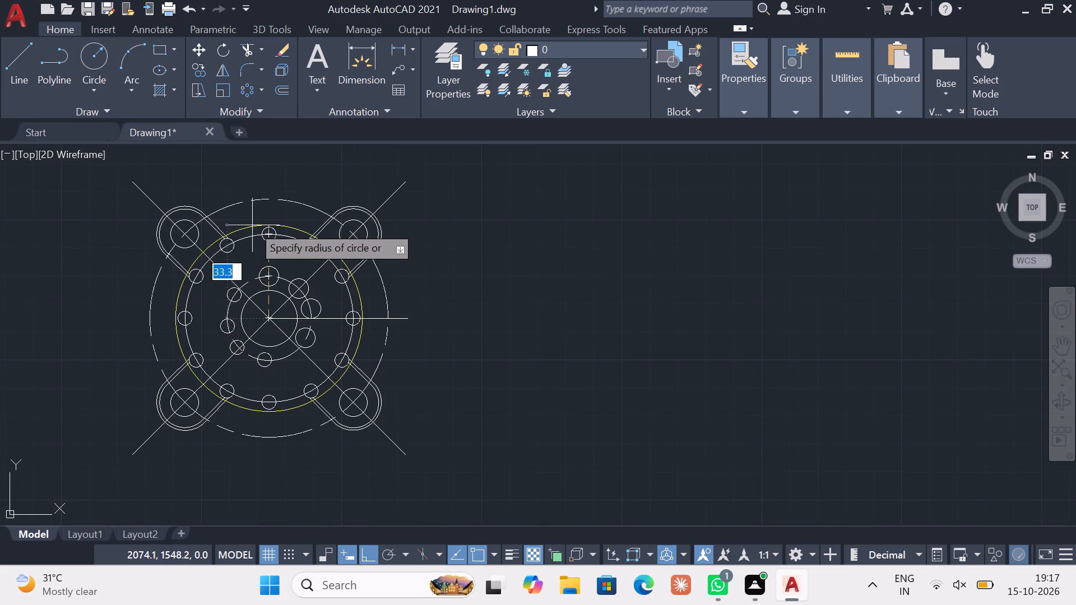
{"action": "type", "text": "36"}
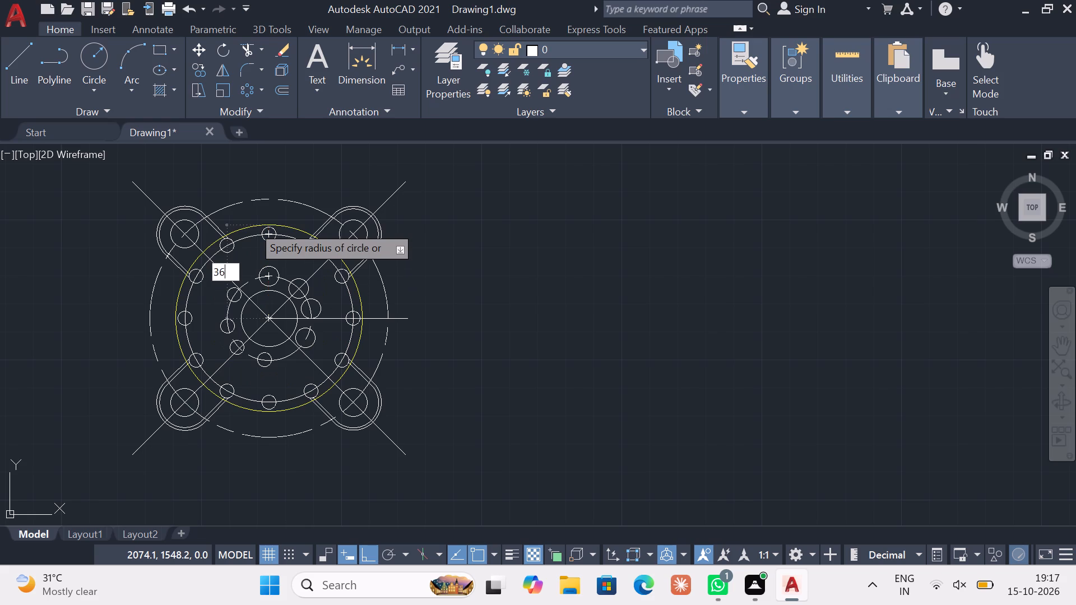
{"action": "key", "text": "Return"}
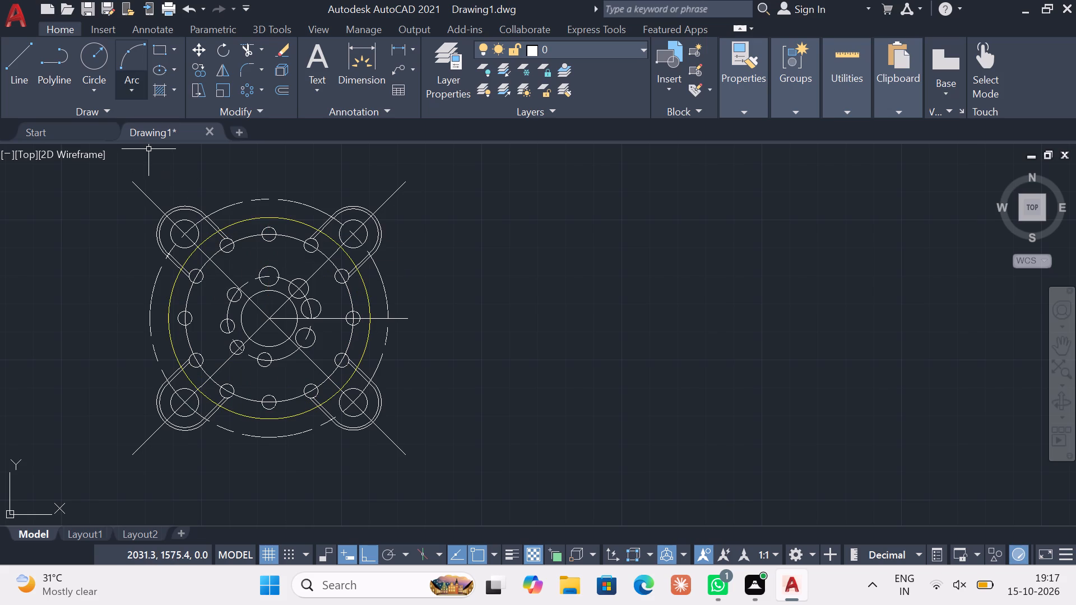
{"action": "key", "text": "Escape"}
Draw a second yellow circle of diameter 70 mm centred on the part centre.
{"action": "left_click", "coordinate": [92, 81]}
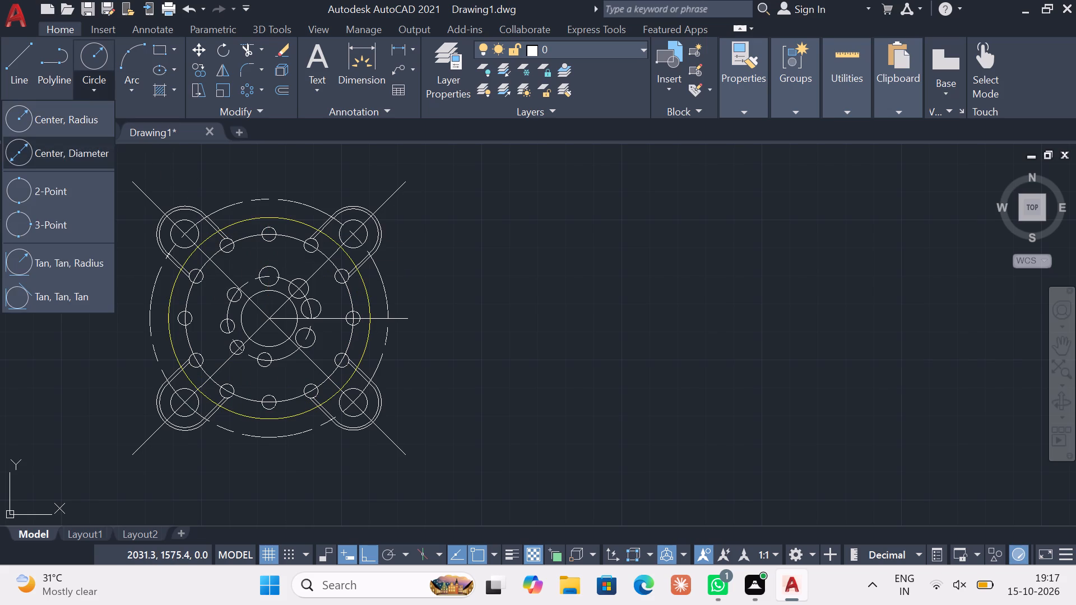
{"action": "left_click", "coordinate": [73, 155]}
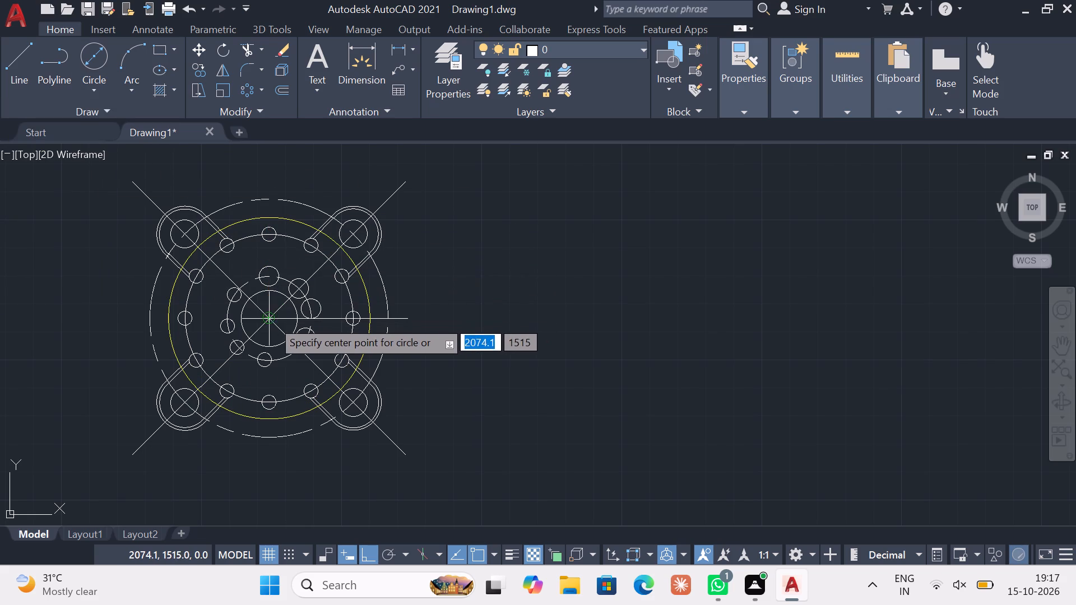
{"action": "left_click", "coordinate": [272, 320]}
{"action": "key", "text": "7"}
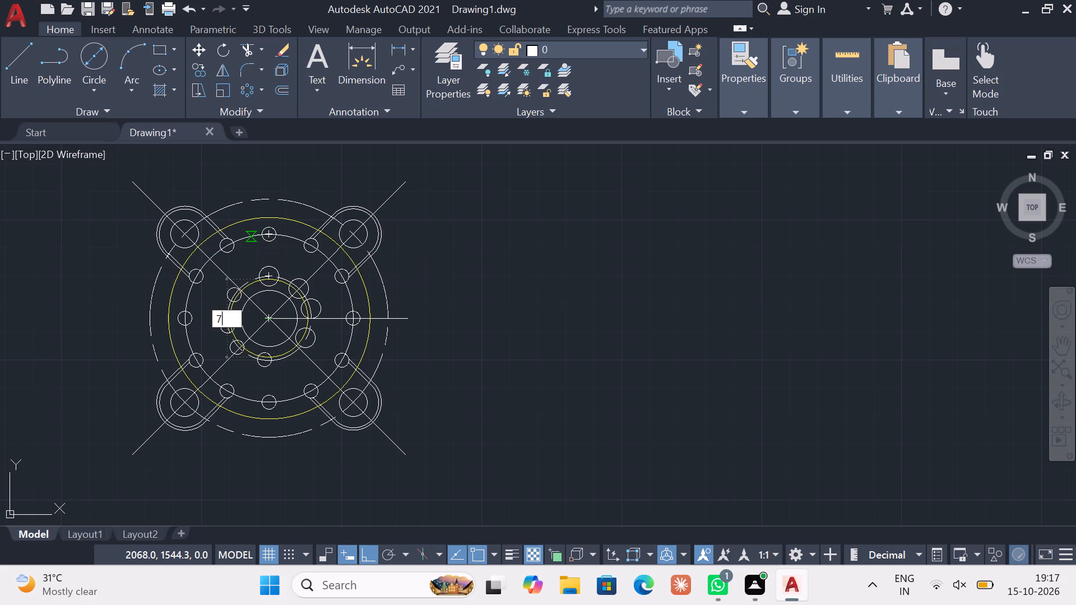
{"action": "key", "text": "0"}
{"action": "key", "text": "Return"}
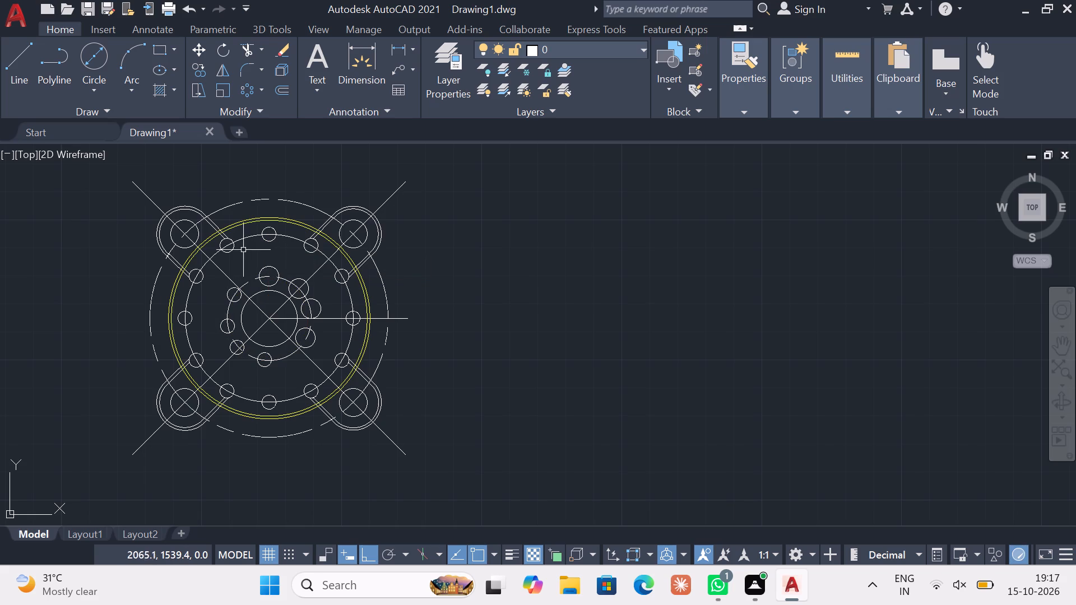
{"action": "key", "text": "Escape"}
{"action": "key", "text": "Escape"}
{"action": "key", "text": "Escape"}
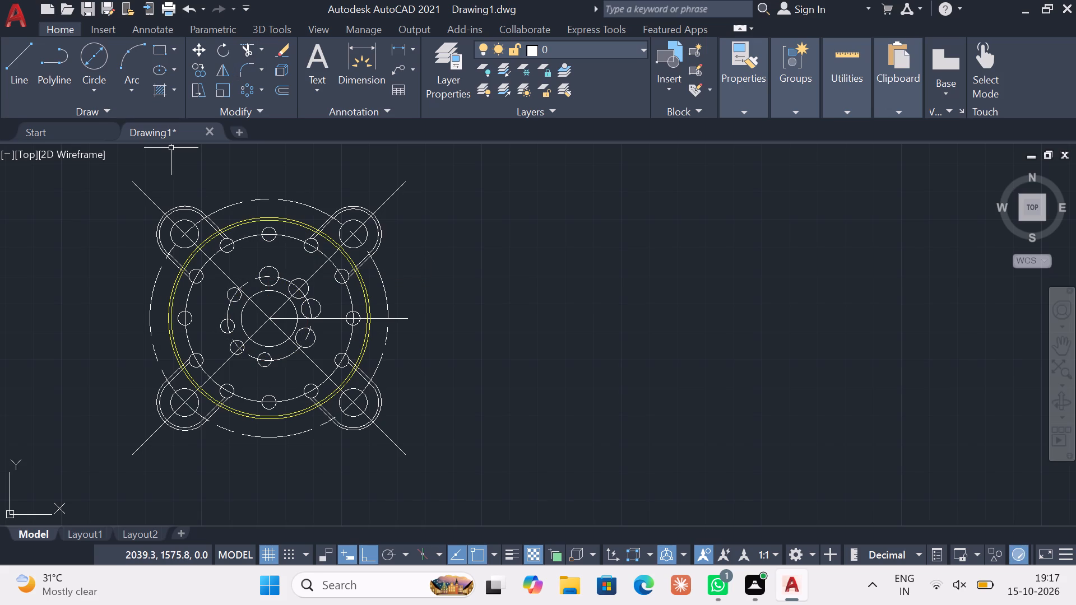
Fillet the lower-left lug's upper pair of side lines to the yellow circles at radius 5 mm, outer to outer and inner to inner.
{"action": "left_click", "coordinate": [245, 76]}
{"action": "scroll", "coordinate": [189, 355], "scroll_direction": "up", "scroll_amount": 2}
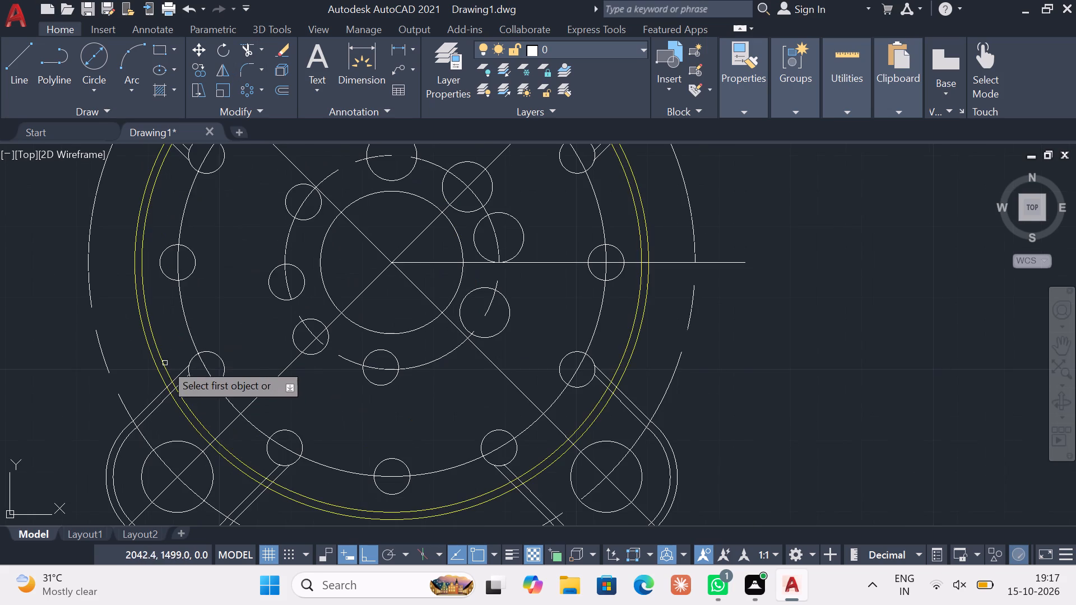
{"action": "key", "text": "r"}
{"action": "key", "text": "Return"}
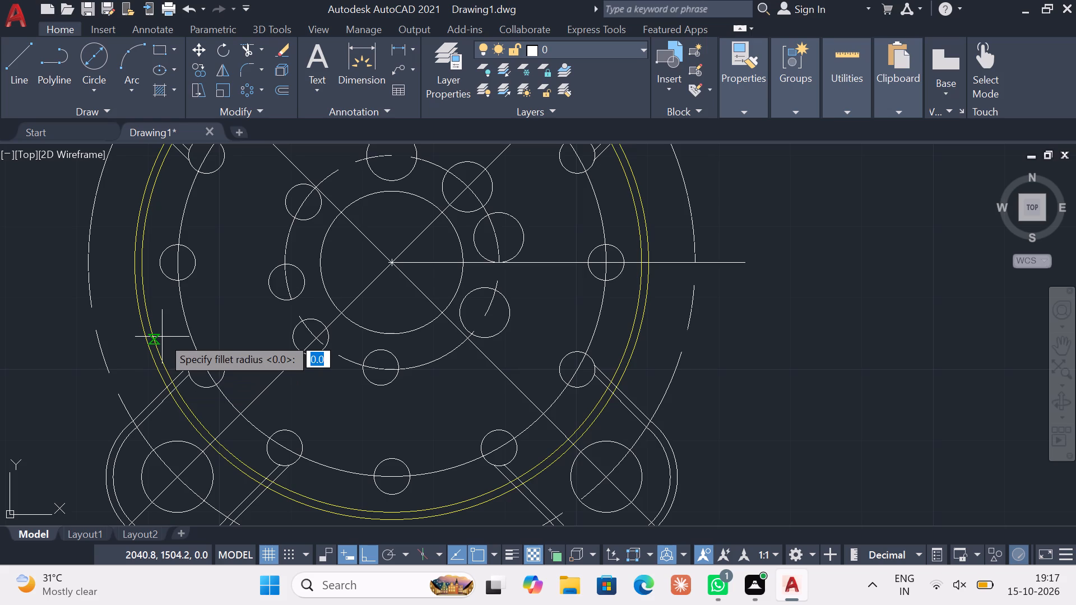
{"action": "key", "text": "5"}
{"action": "key", "text": "Return"}
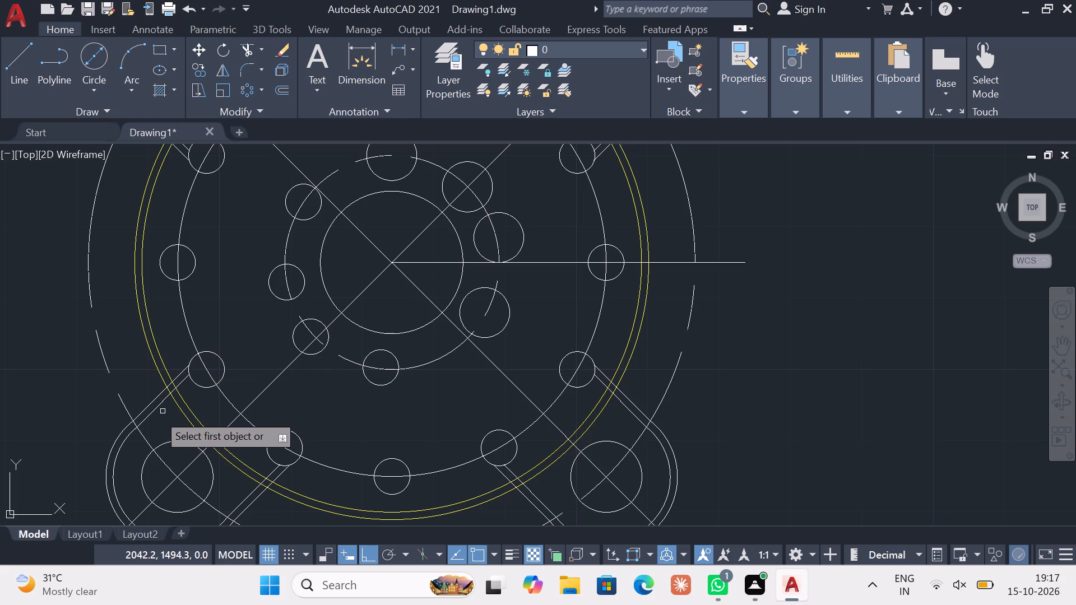
{"action": "left_click", "coordinate": [156, 395]}
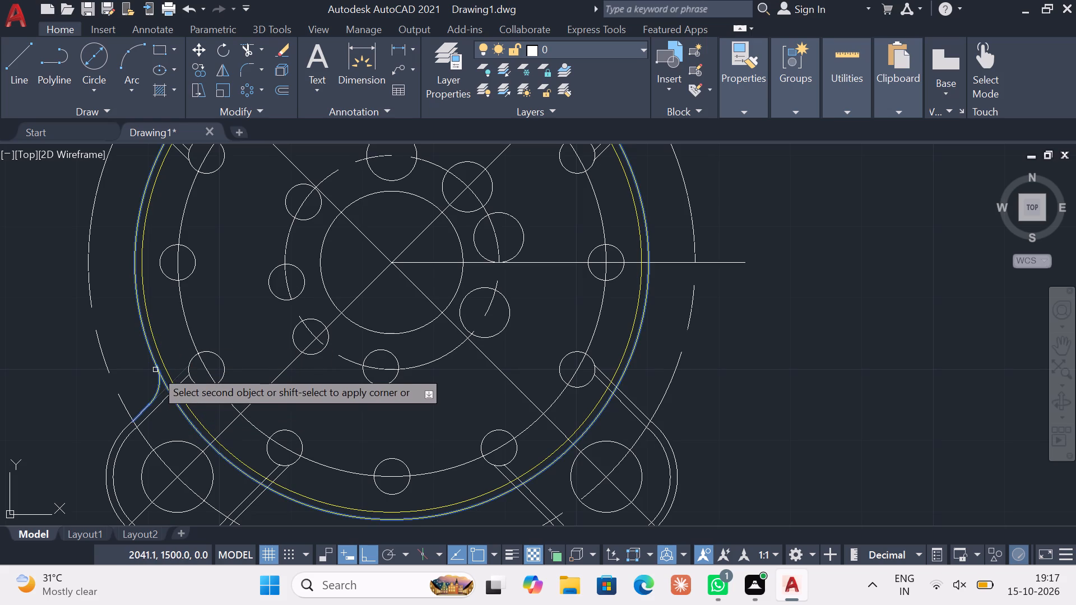
{"action": "left_click", "coordinate": [155, 370]}
{"action": "key", "text": "space"}
{"action": "left_click", "coordinate": [157, 407]}
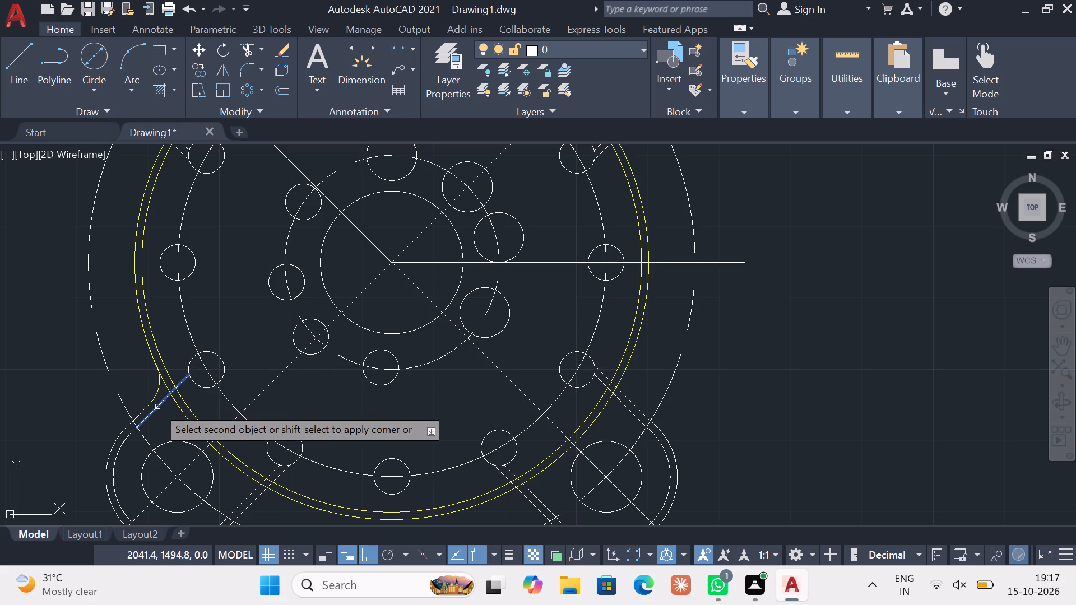
{"action": "left_click", "coordinate": [165, 366]}
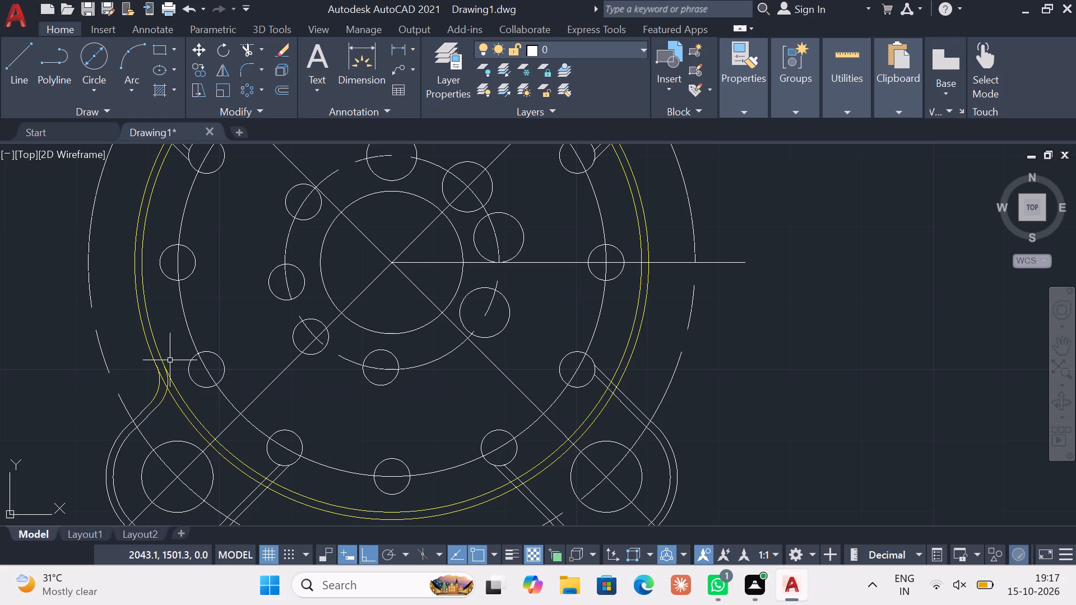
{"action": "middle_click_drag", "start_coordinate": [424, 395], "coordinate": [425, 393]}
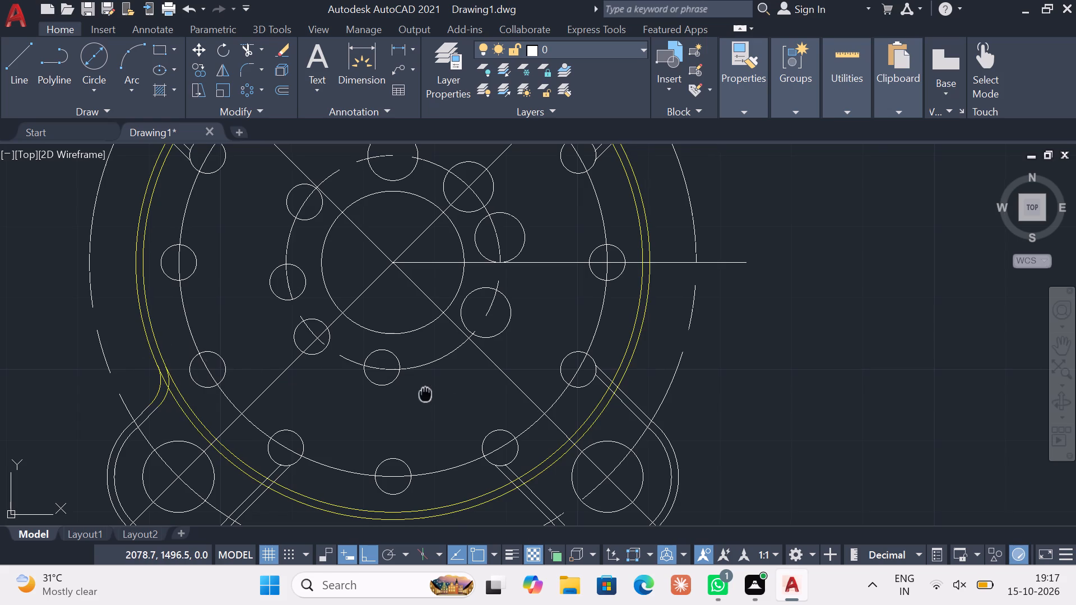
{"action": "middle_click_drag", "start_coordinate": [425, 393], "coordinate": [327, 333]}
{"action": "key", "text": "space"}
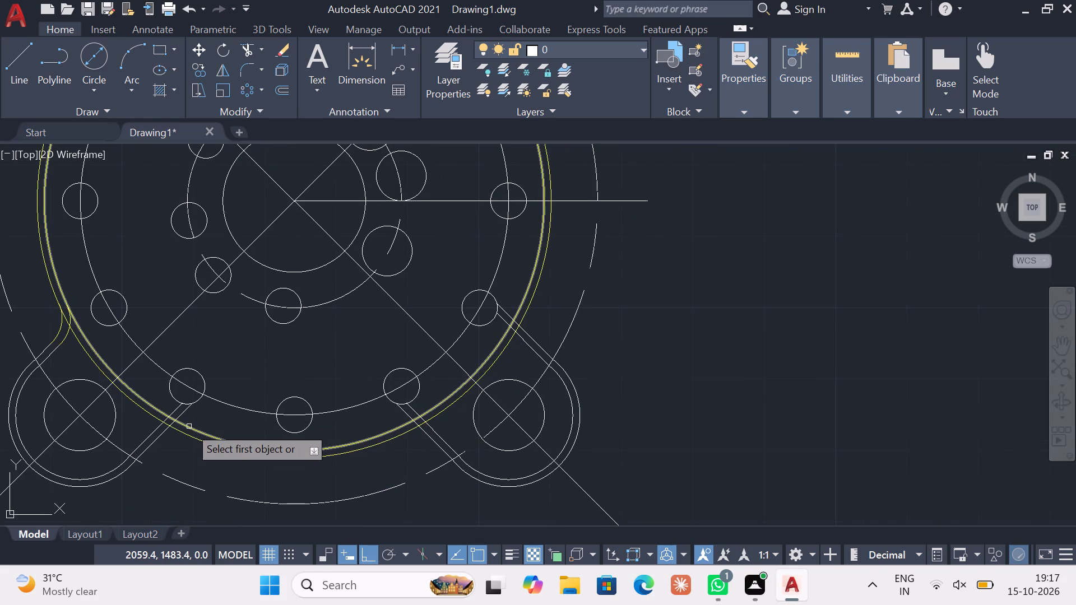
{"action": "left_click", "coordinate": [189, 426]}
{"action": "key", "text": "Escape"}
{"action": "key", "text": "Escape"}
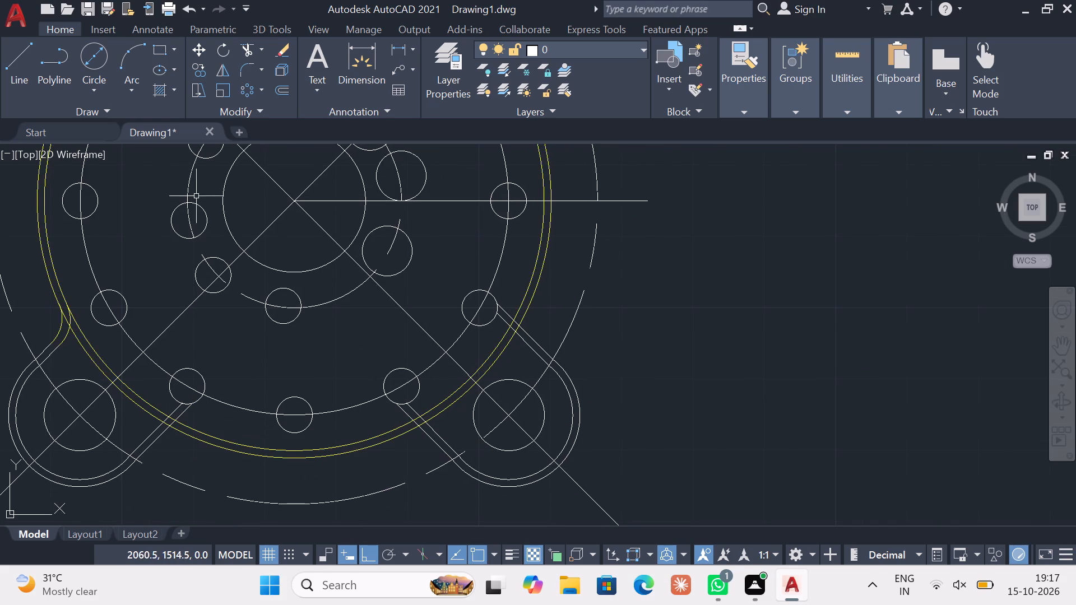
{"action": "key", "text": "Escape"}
Fillet the lower-left lug's lower pair of side lines to the matching outer and inner yellow circles at radius 5 mm.
{"action": "left_click", "coordinate": [247, 68]}
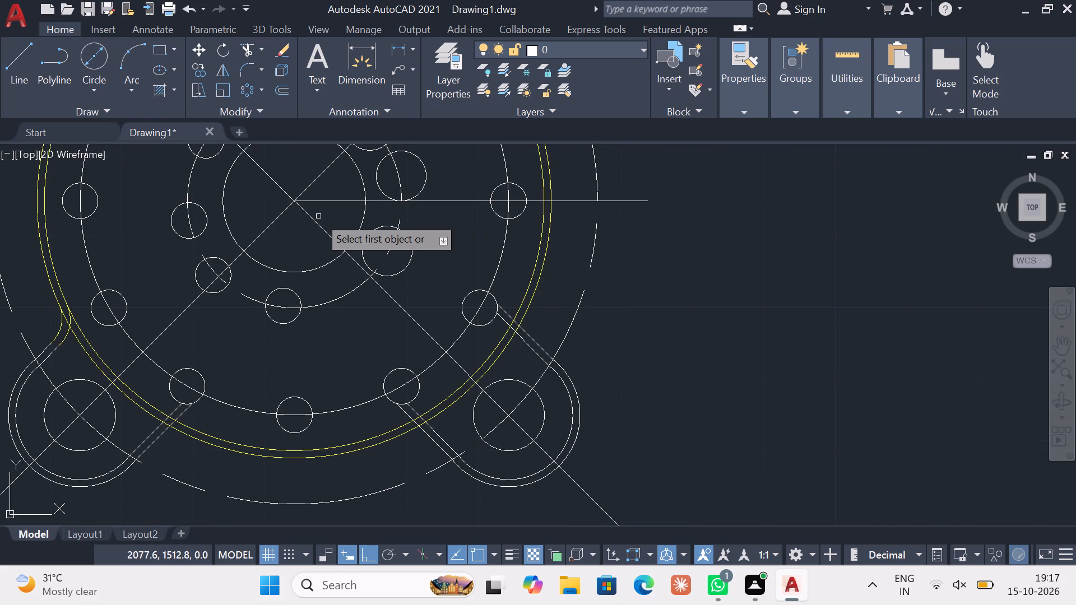
{"action": "key", "text": "r"}
{"action": "key", "text": "Return"}
{"action": "key", "text": "5"}
{"action": "key", "text": "Return"}
{"action": "scroll", "coordinate": [188, 427], "scroll_direction": "up", "scroll_amount": 2}
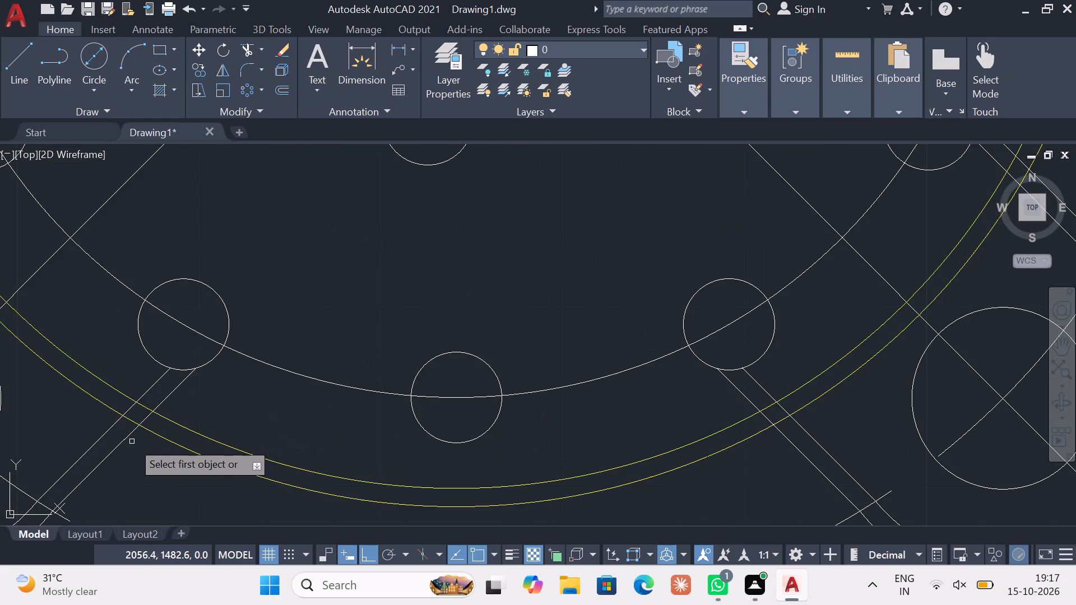
{"action": "left_click", "coordinate": [120, 446]}
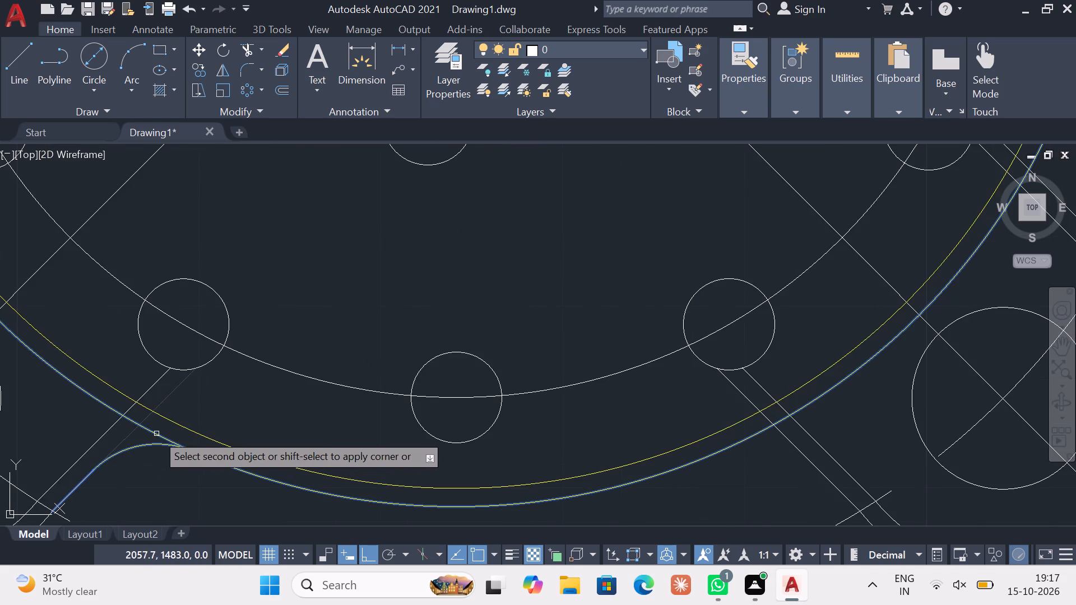
{"action": "left_click", "coordinate": [156, 434]}
{"action": "key", "text": "space"}
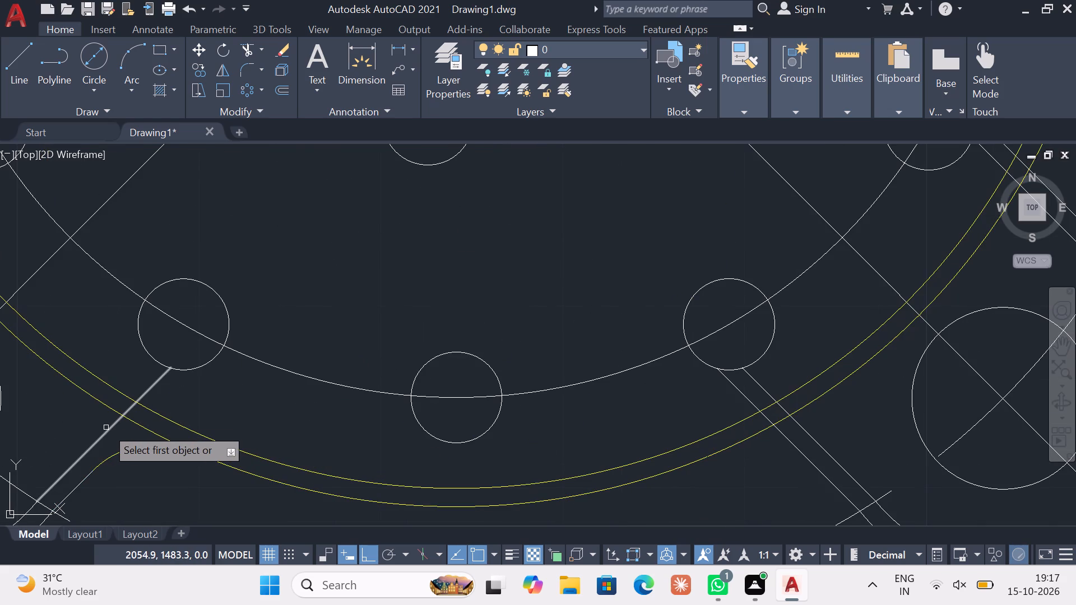
{"action": "left_click", "coordinate": [106, 430]}
{"action": "left_click", "coordinate": [176, 422]}
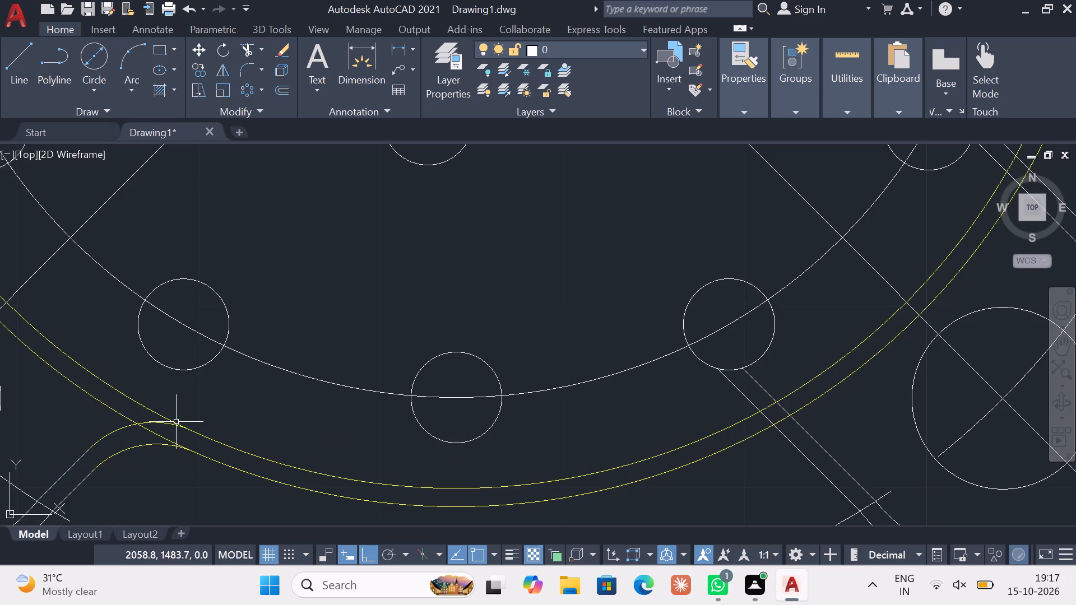
{"action": "key", "text": "Escape"}
{"action": "key", "text": "Escape"}
Trim the arcs of both yellow circles that cross the neck of the lower-left lug between its fillets.
{"action": "left_click", "coordinate": [246, 47]}
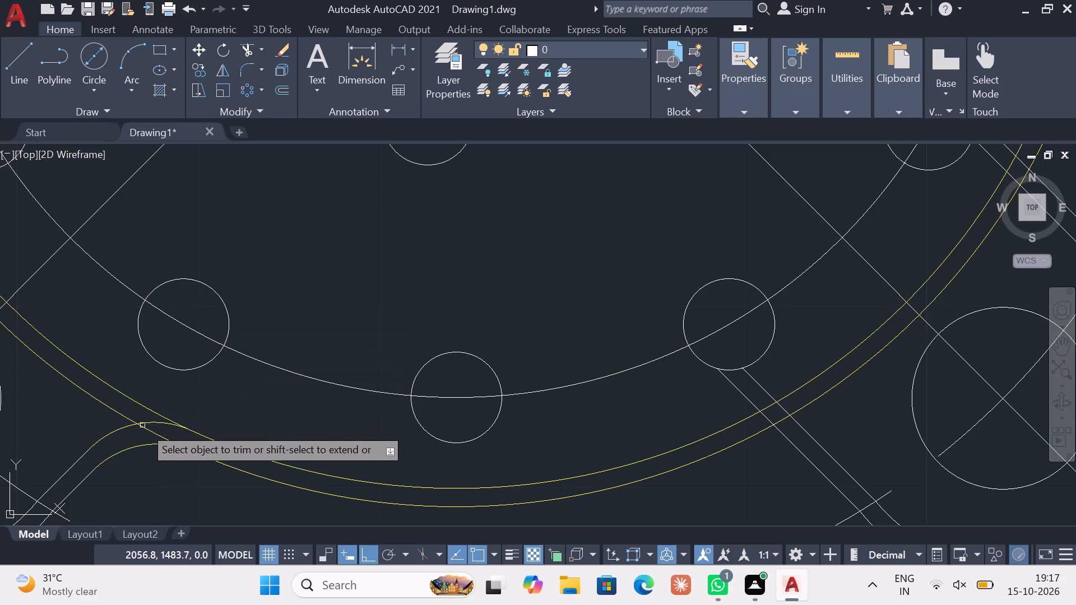
{"action": "left_click", "coordinate": [149, 433]}
{"action": "scroll", "coordinate": [146, 430], "scroll_direction": "down", "scroll_amount": 1}
{"action": "middle_click_drag", "start_coordinate": [146, 430], "coordinate": [279, 427]}
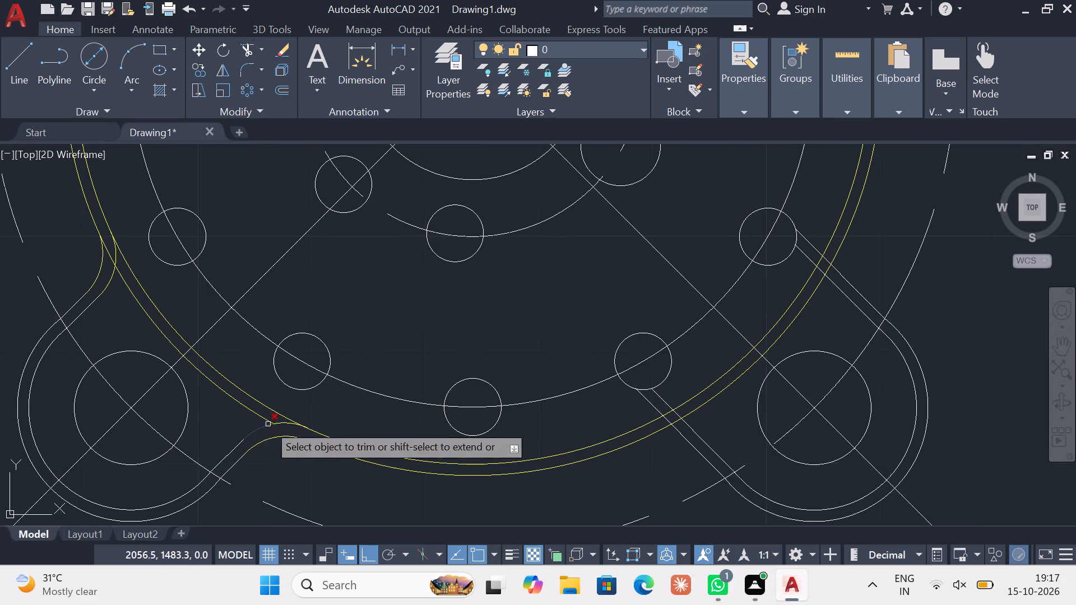
{"action": "left_click", "coordinate": [109, 256]}
{"action": "left_click", "coordinate": [133, 291]}
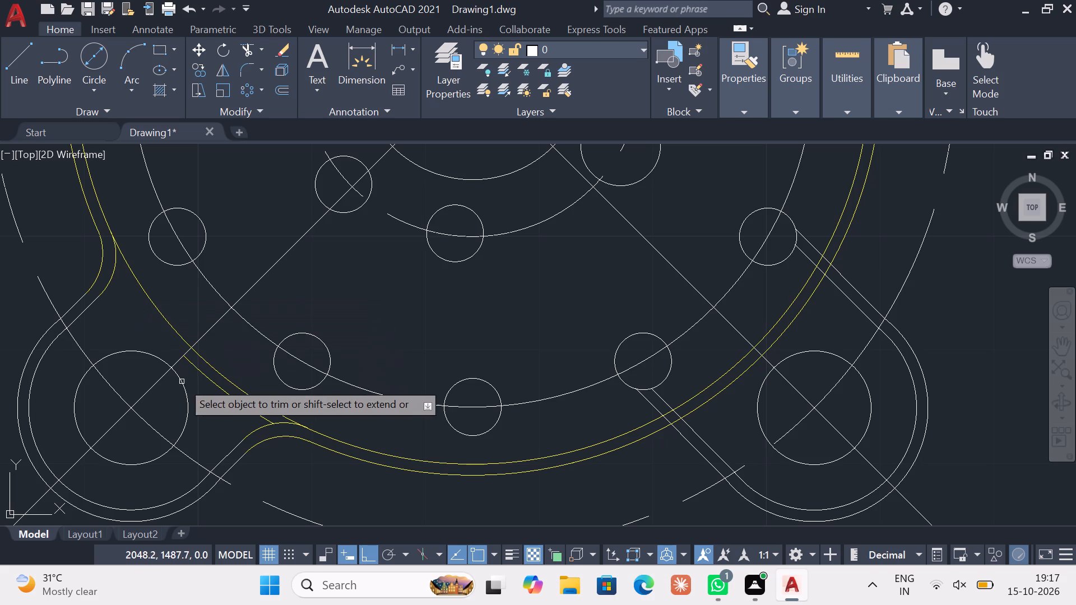
{"action": "left_click", "coordinate": [209, 382]}
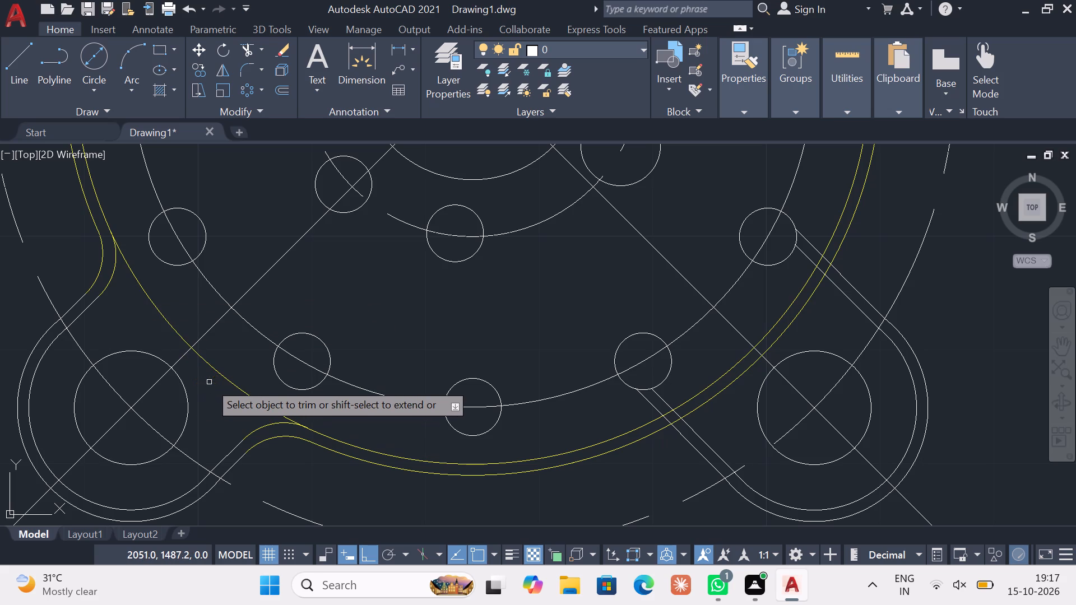
{"action": "left_click", "coordinate": [219, 374]}
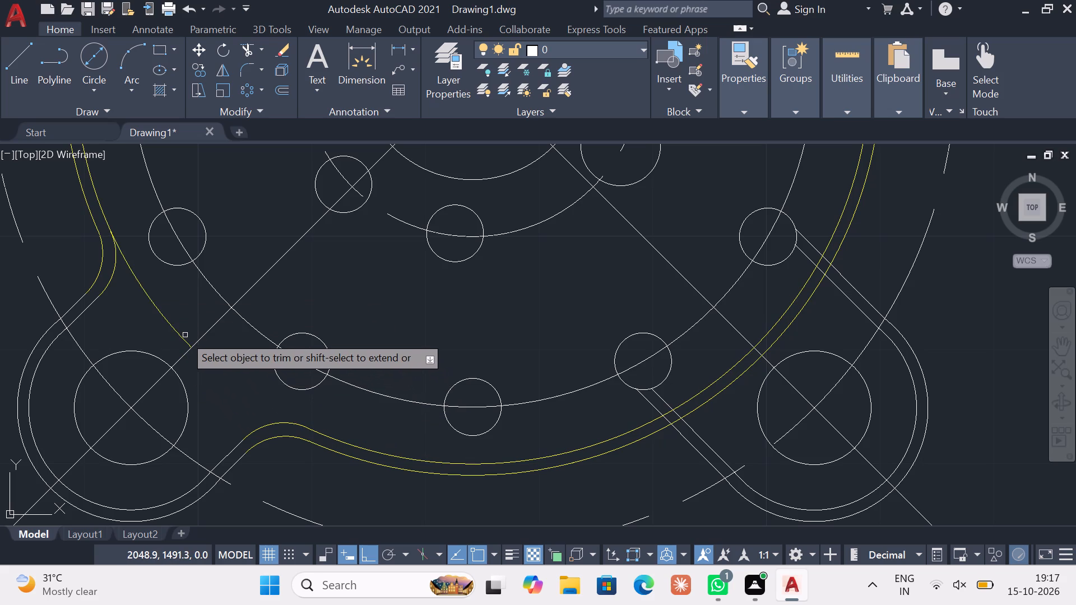
{"action": "left_click", "coordinate": [179, 334]}
{"action": "key", "text": "Escape"}
Fillet the lower-right lug's lower pair of side lines to the matching inner and outer yellow circles at radius 5 mm.
{"action": "middle_click_drag", "start_coordinate": [402, 383], "coordinate": [110, 383]}
{"action": "scroll", "coordinate": [402, 383], "scroll_direction": "down", "scroll_amount": 1}
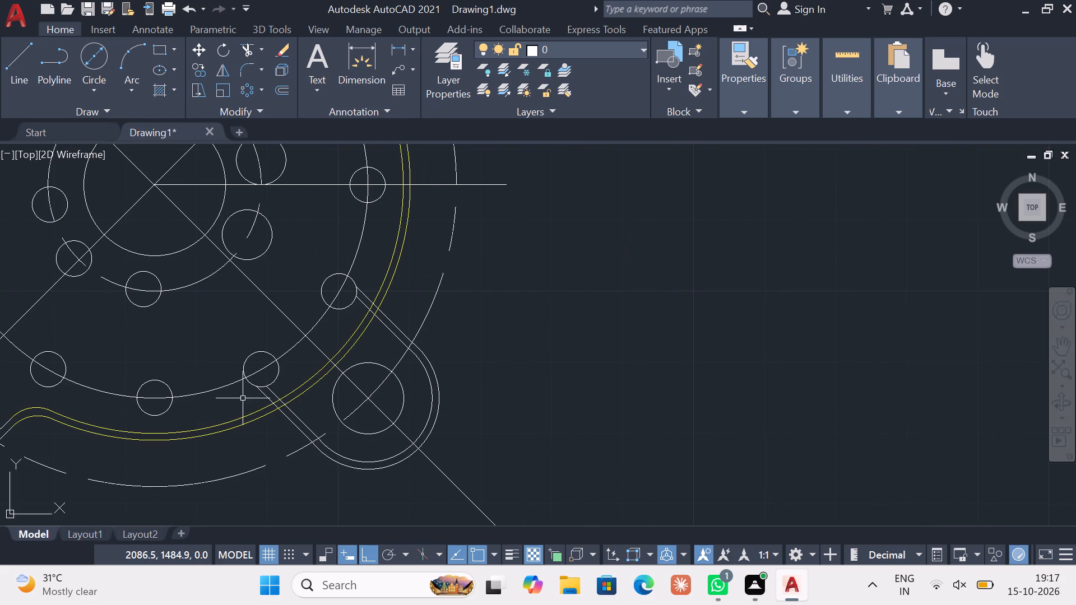
{"action": "key", "text": "Escape"}
{"action": "left_click", "coordinate": [265, 67]}
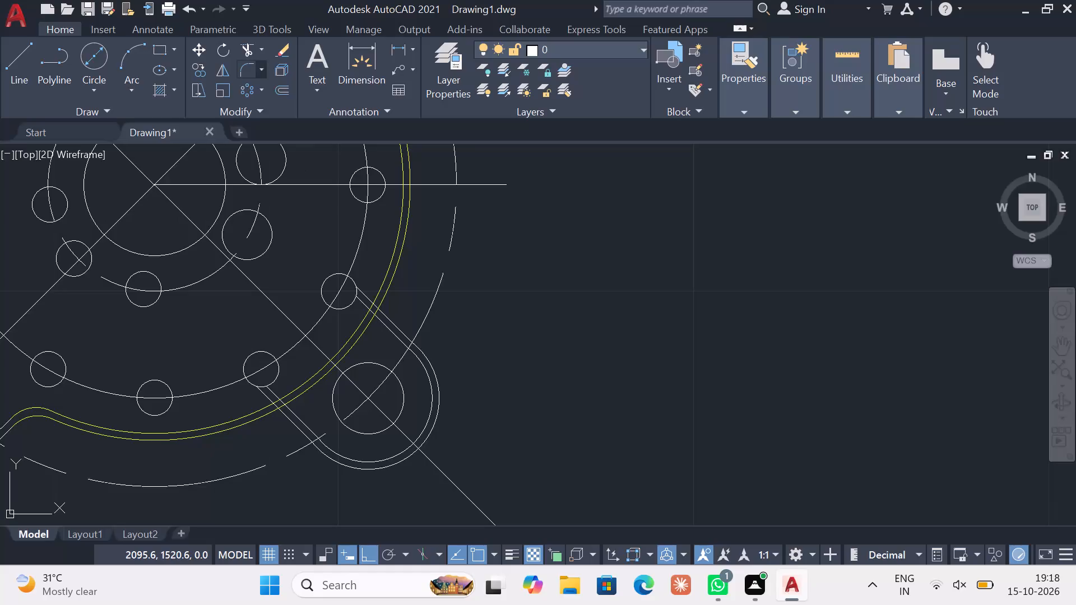
{"action": "left_click", "coordinate": [204, 89]}
{"action": "key", "text": "r"}
{"action": "key", "text": "Return"}
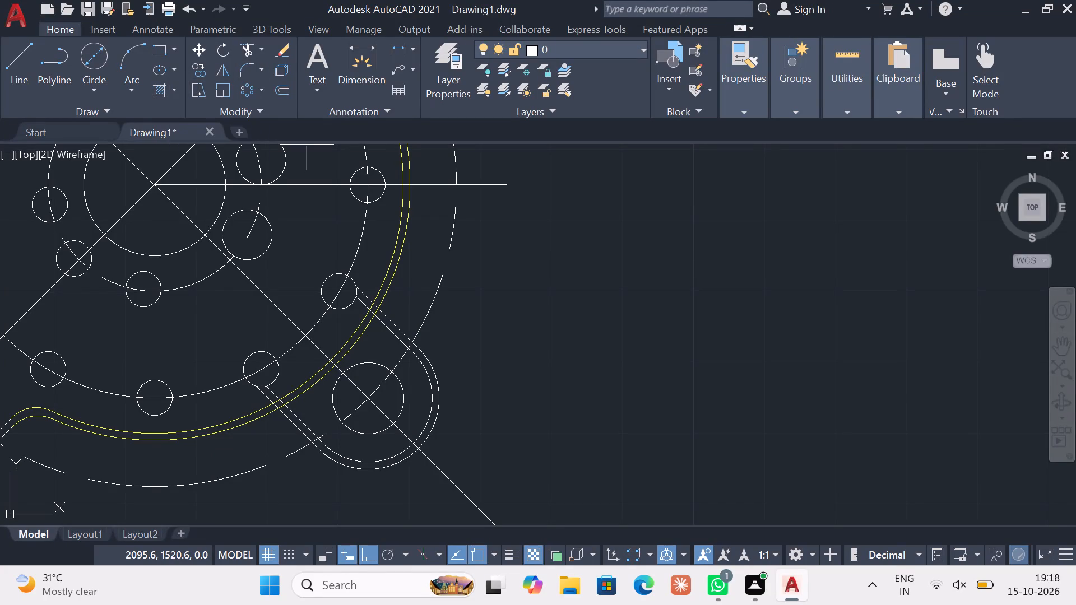
{"action": "key", "text": "5"}
{"action": "key", "text": "Return"}
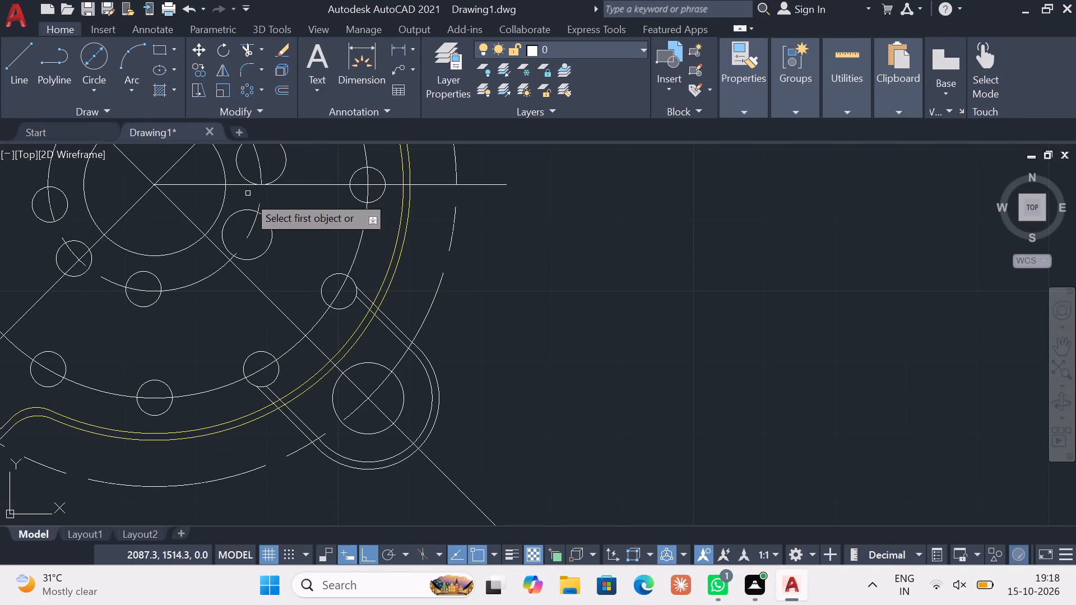
{"action": "scroll", "coordinate": [240, 390], "scroll_direction": "up", "scroll_amount": 2}
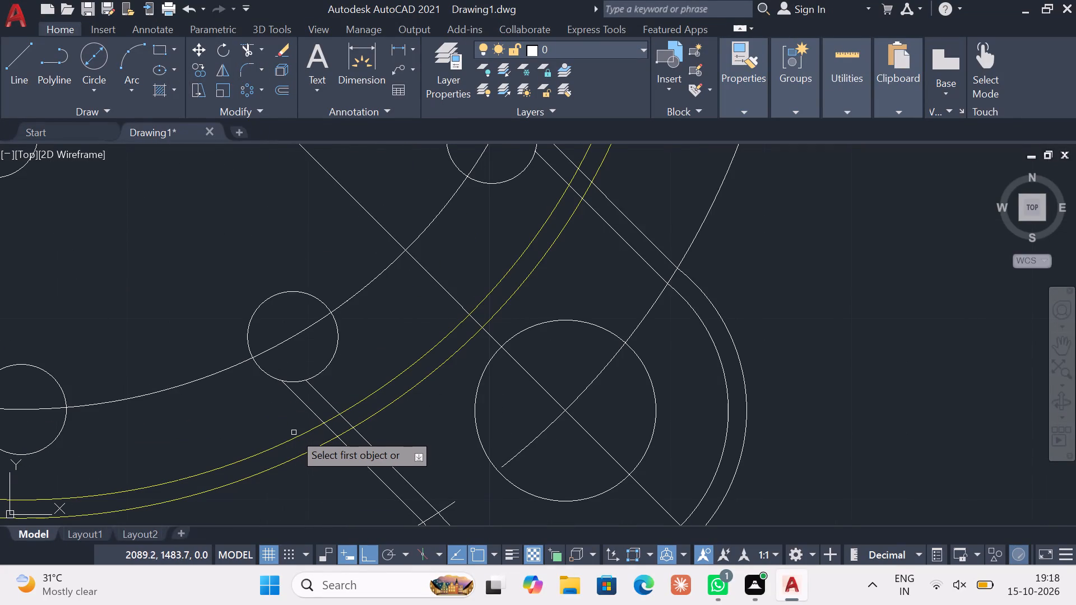
{"action": "left_click", "coordinate": [298, 436]}
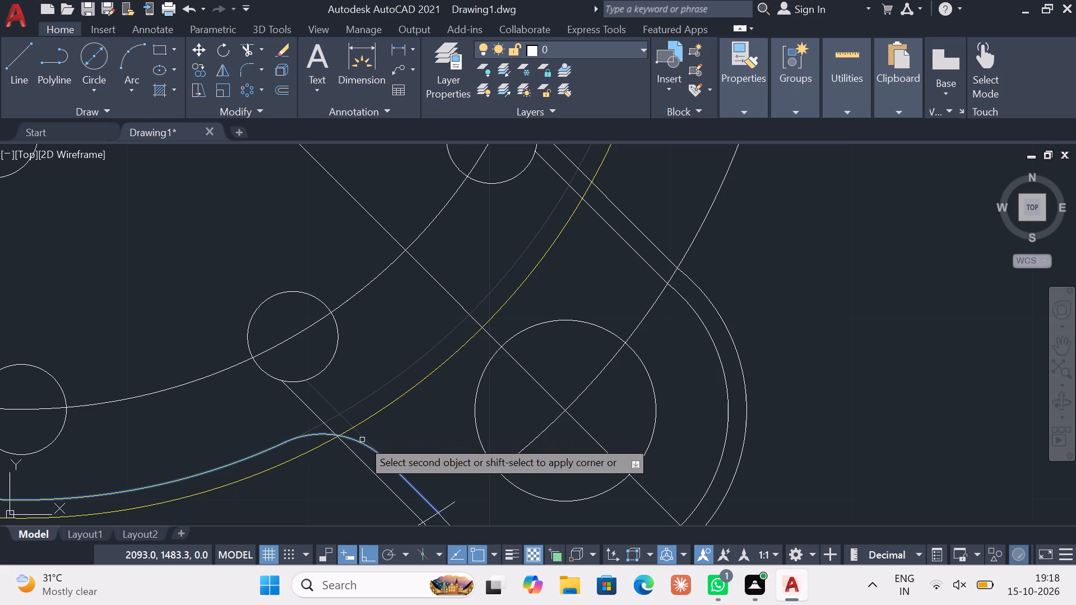
{"action": "left_click", "coordinate": [362, 440]}
{"action": "key", "text": "space"}
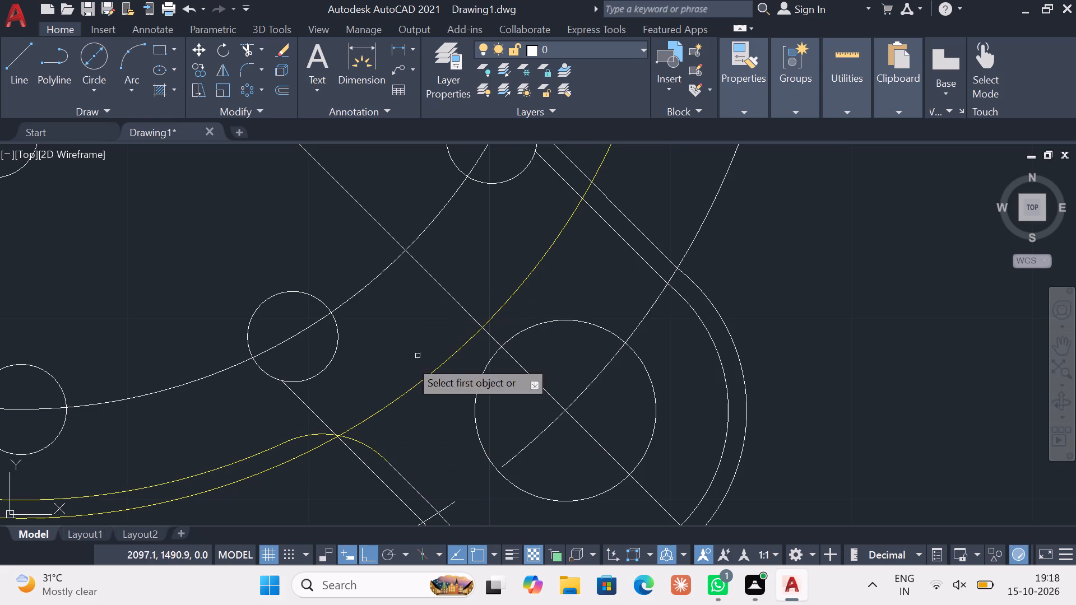
{"action": "left_click", "coordinate": [358, 463]}
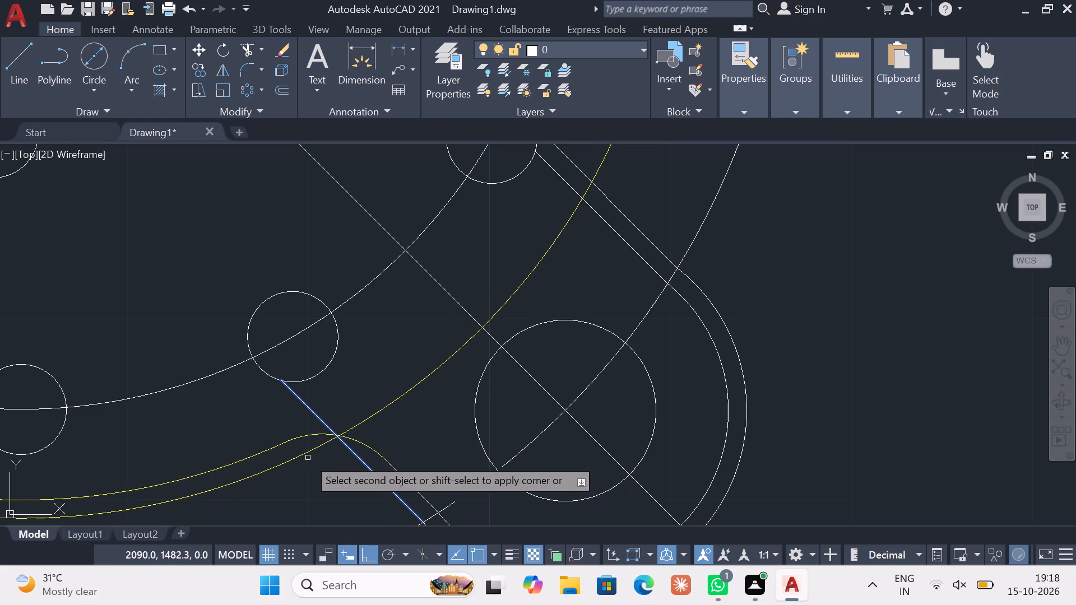
{"action": "left_click", "coordinate": [302, 457]}
{"action": "key", "text": "Escape"}
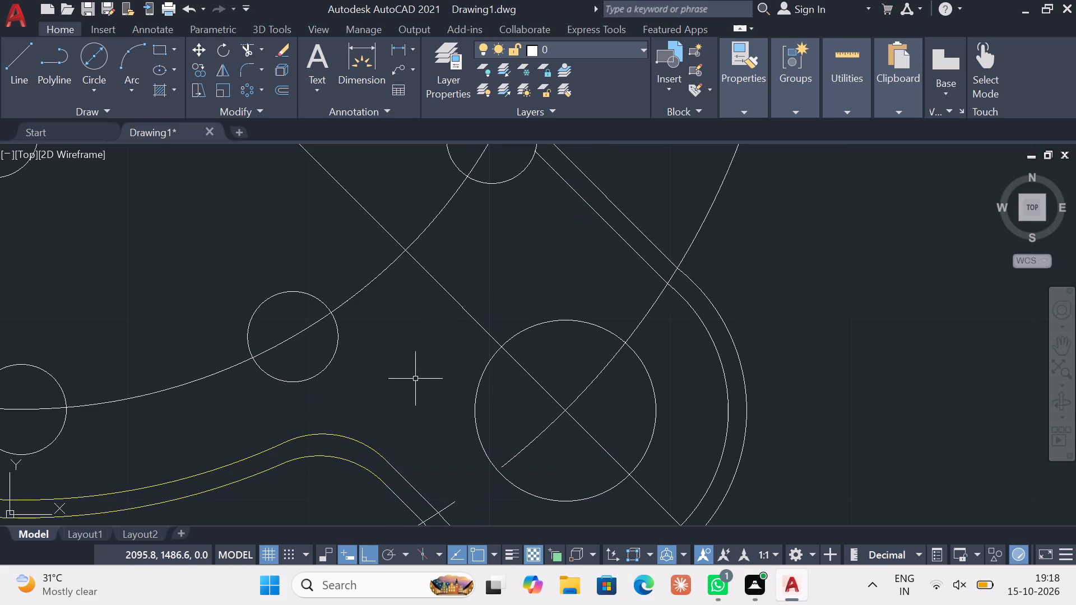
{"action": "scroll", "coordinate": [415, 379], "scroll_direction": "down", "scroll_amount": 2}
{"action": "middle_click_drag", "start_coordinate": [439, 341], "coordinate": [341, 381]}
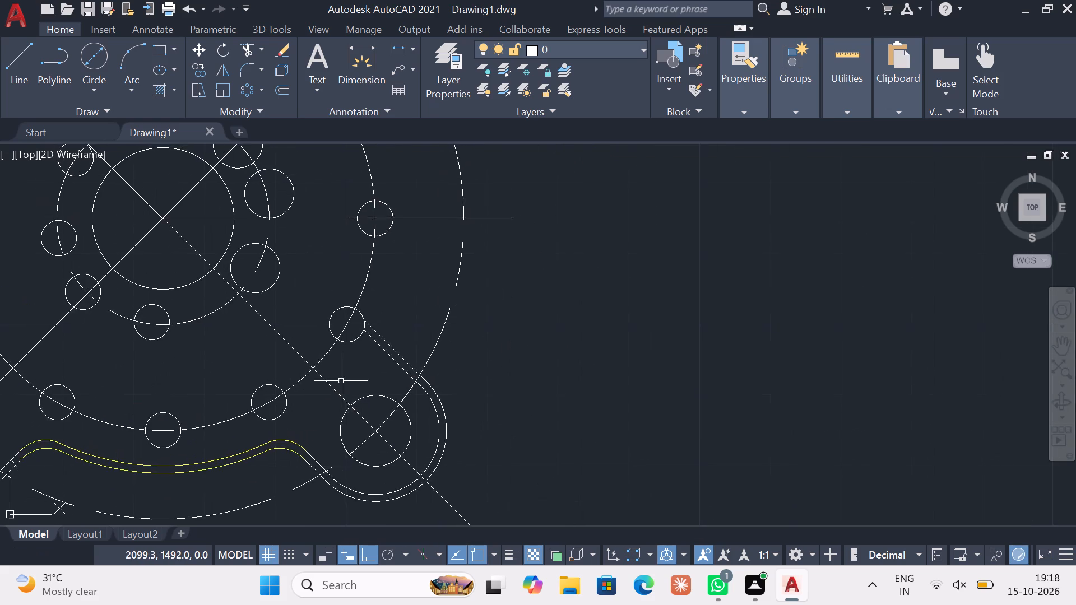
Draw two yellow concentric circles at the part's centre, one of radius 36 mm and one of diameter 70 mm.
{"action": "scroll", "coordinate": [353, 379], "scroll_direction": "down", "scroll_amount": 1}
{"action": "middle_click_drag", "start_coordinate": [147, 381], "coordinate": [287, 379]}
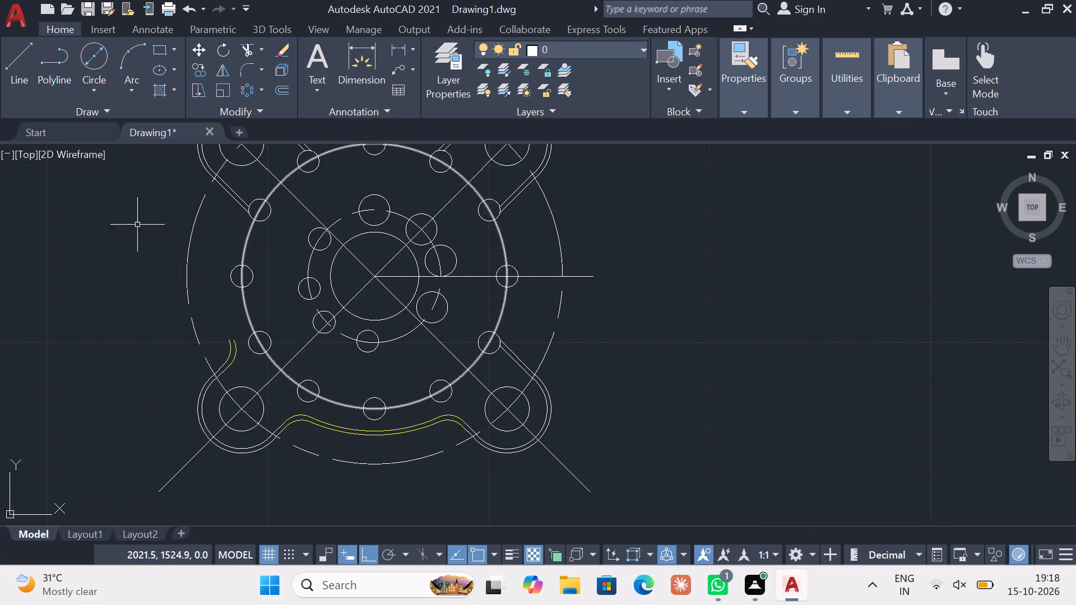
{"action": "left_click", "coordinate": [98, 76]}
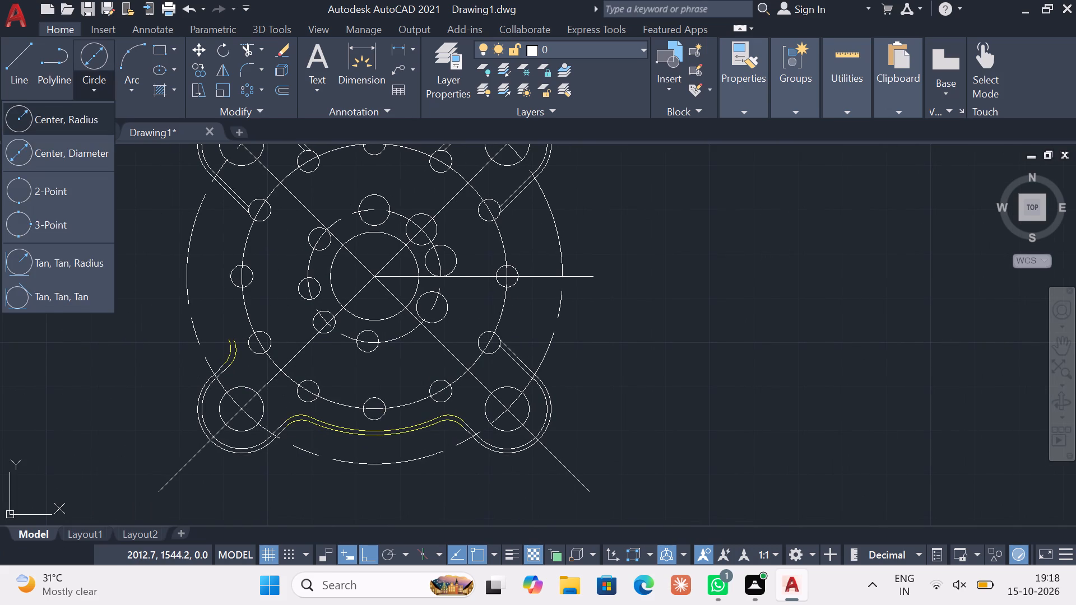
{"action": "left_click", "coordinate": [78, 123]}
{"action": "left_click", "coordinate": [375, 278]}
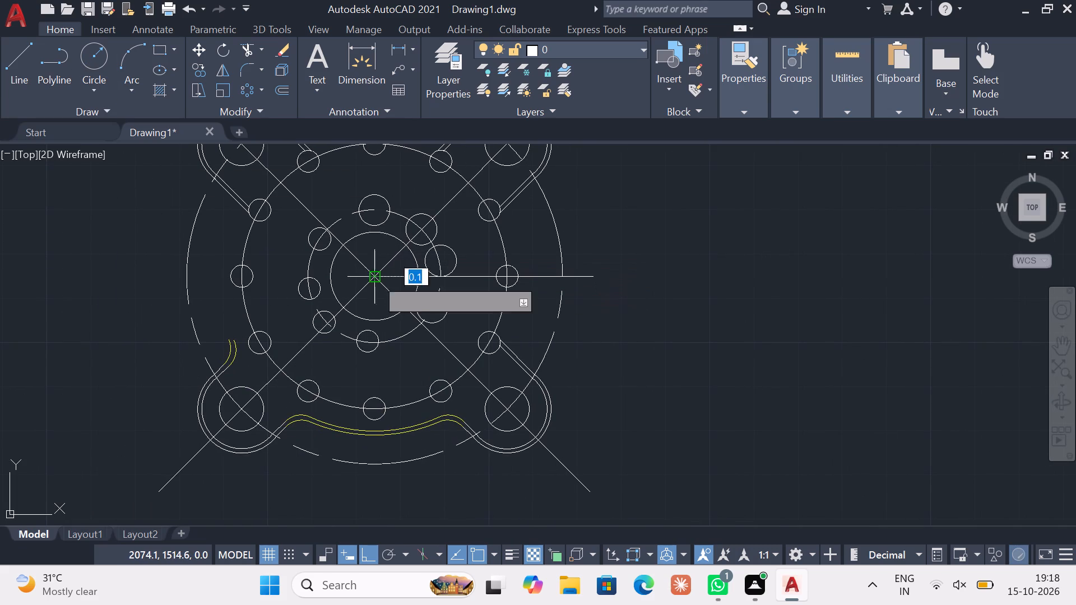
{"action": "type", "text": "36"}
{"action": "key", "text": "Return"}
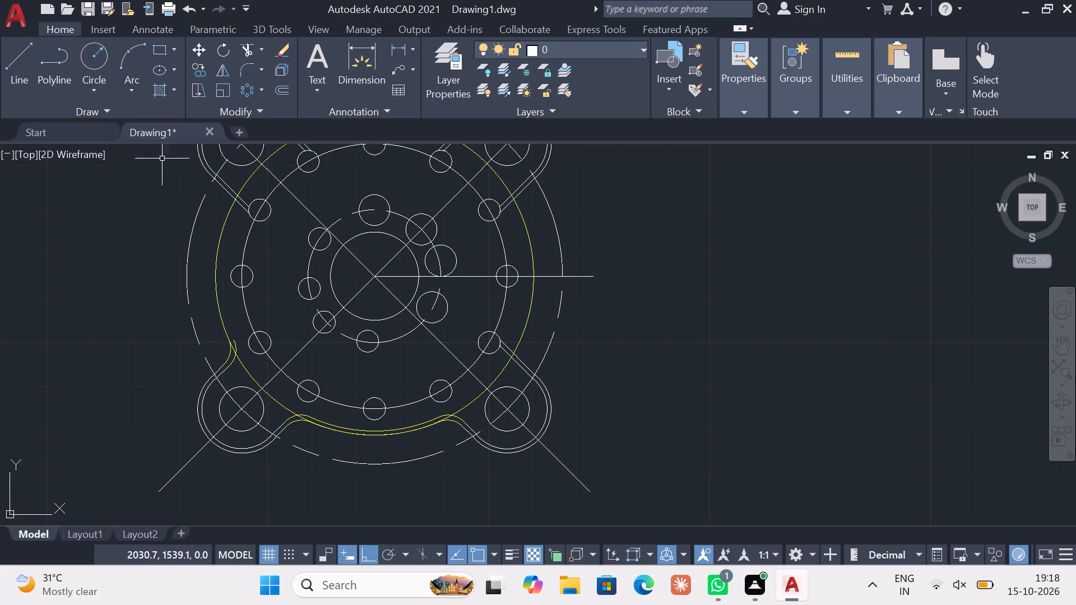
{"action": "left_click", "coordinate": [88, 81]}
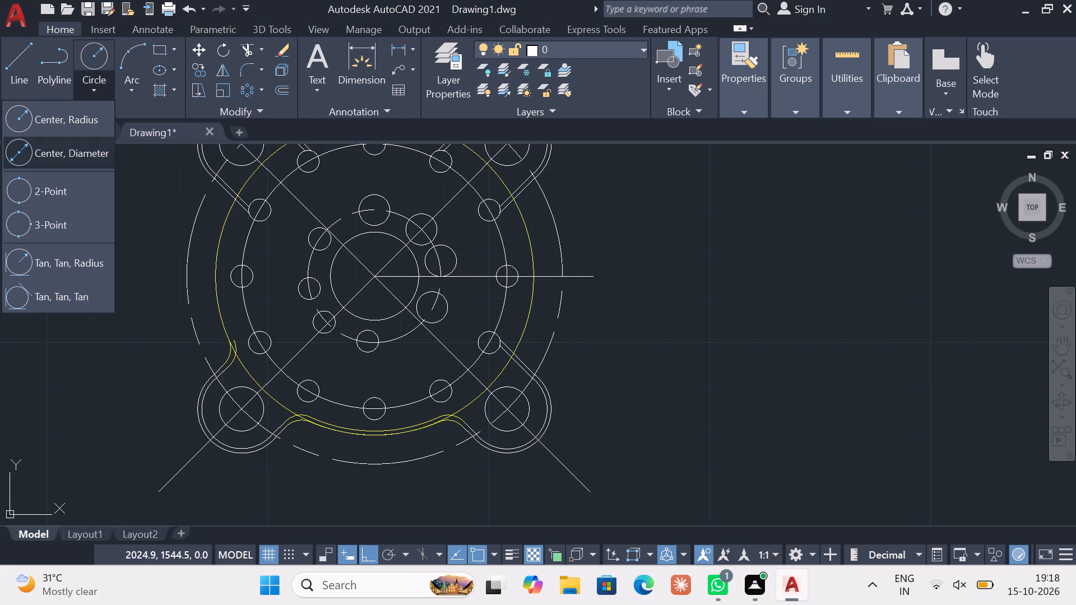
{"action": "left_click", "coordinate": [90, 148]}
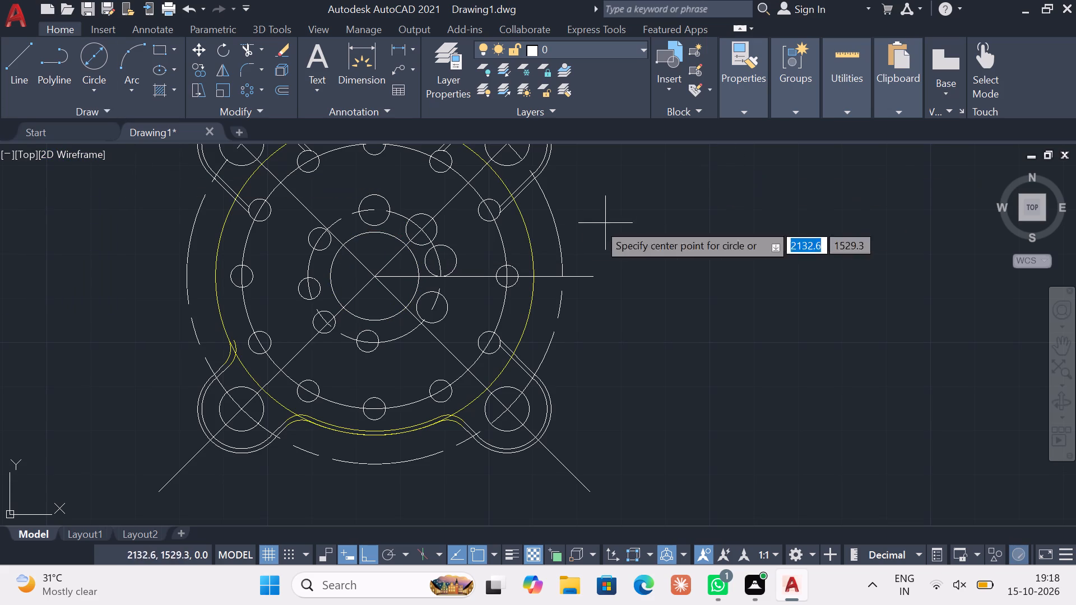
{"action": "left_click", "coordinate": [372, 279]}
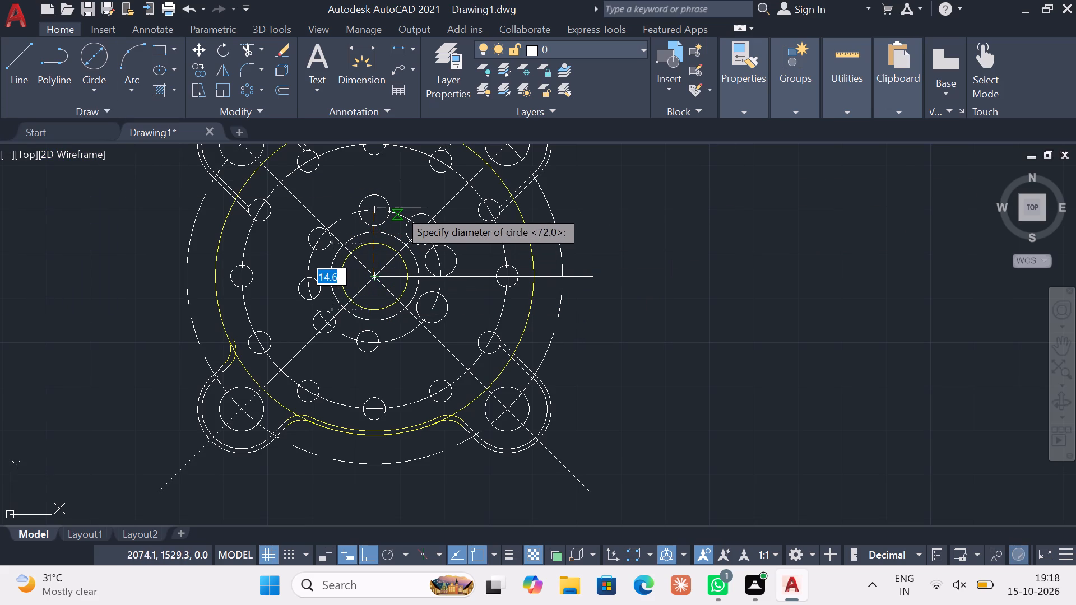
{"action": "type", "text": "70"}
{"action": "key", "text": "Return"}
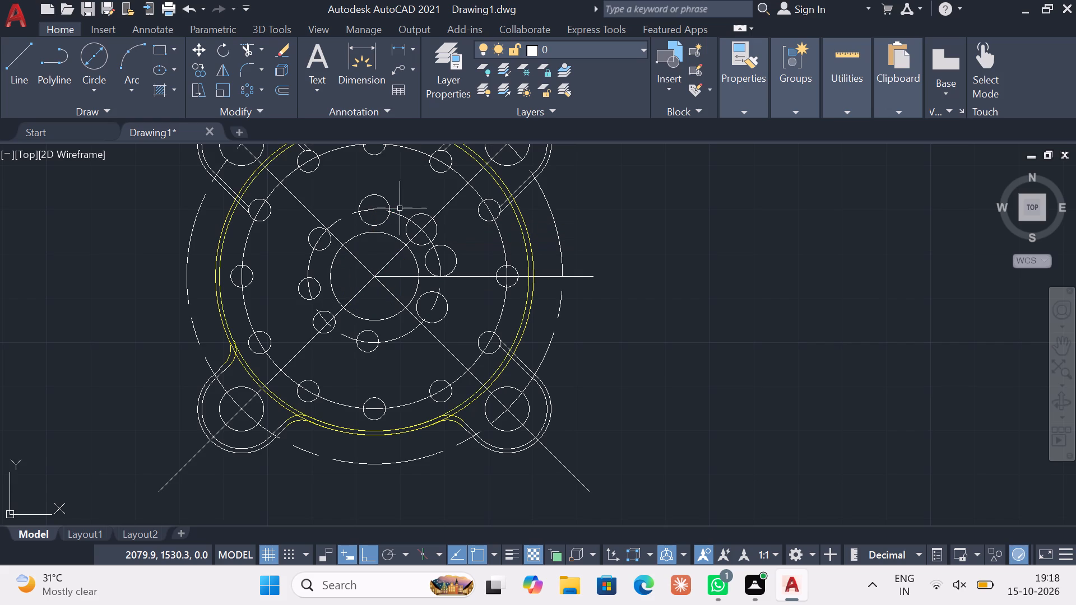
{"action": "key", "text": "Escape"}
Fillet the lower-right lug's upper pair of side lines to the matching outer and inner yellow circles at radius 5 mm.
{"action": "middle_click_drag", "start_coordinate": [567, 285], "coordinate": [396, 356]}
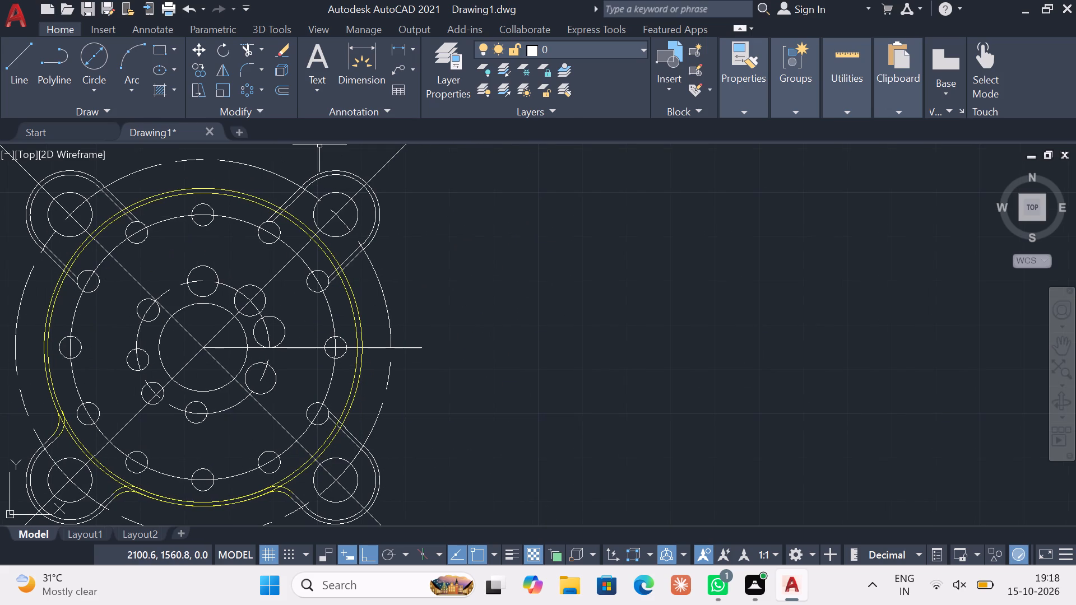
{"action": "left_click", "coordinate": [261, 70]}
{"action": "left_click", "coordinate": [227, 86]}
{"action": "key", "text": "r"}
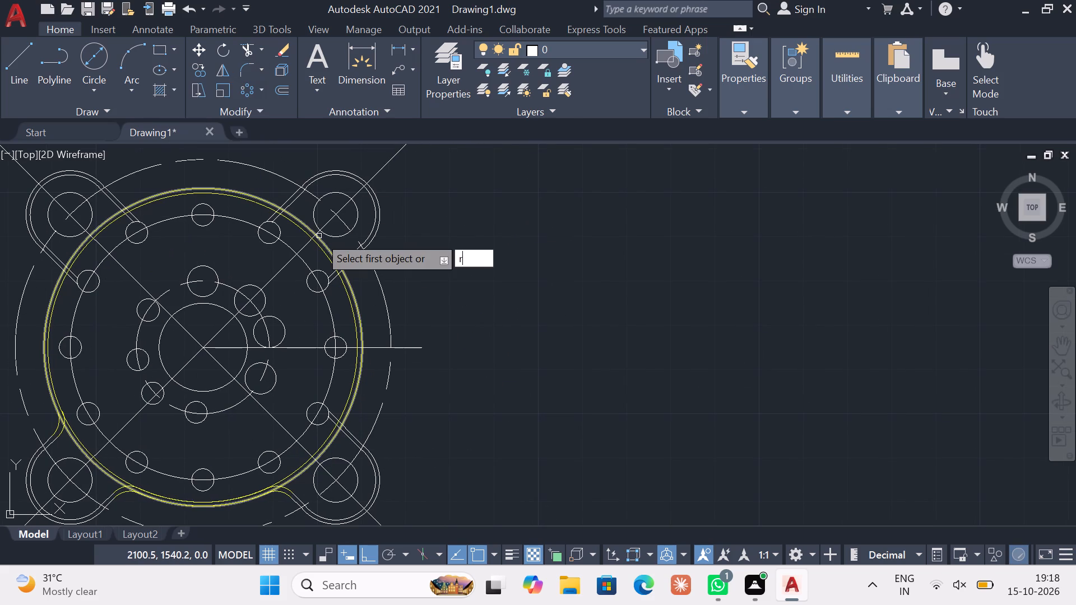
{"action": "key", "text": "Return"}
{"action": "key", "text": "5"}
{"action": "key", "text": "Return"}
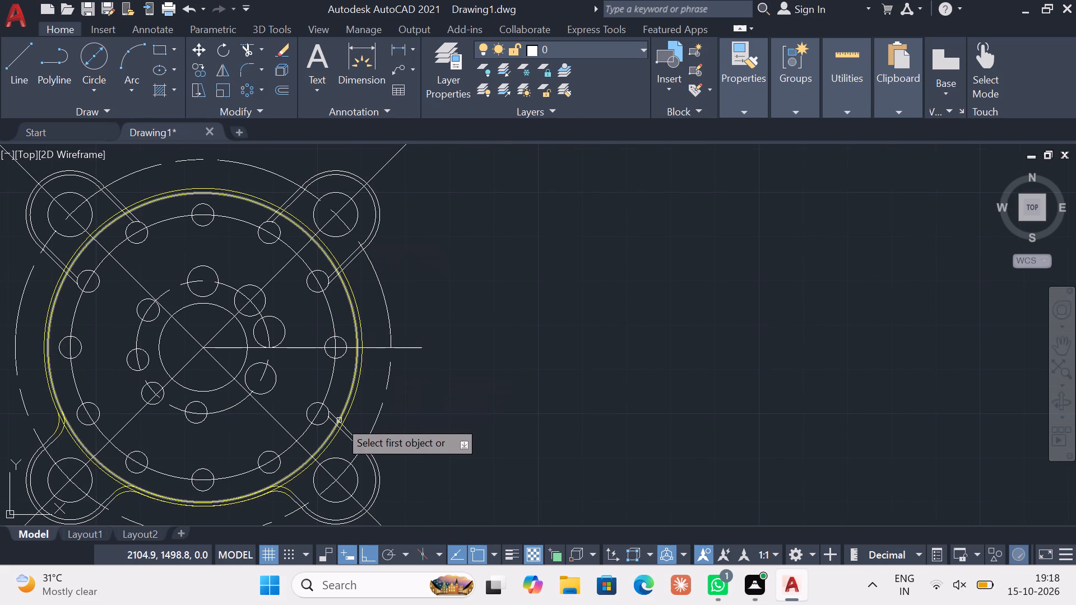
{"action": "scroll", "coordinate": [339, 420], "scroll_direction": "up", "scroll_amount": 2}
{"action": "middle_click_drag", "start_coordinate": [318, 447], "coordinate": [342, 240]}
{"action": "middle_click_drag", "start_coordinate": [327, 267], "coordinate": [310, 335]}
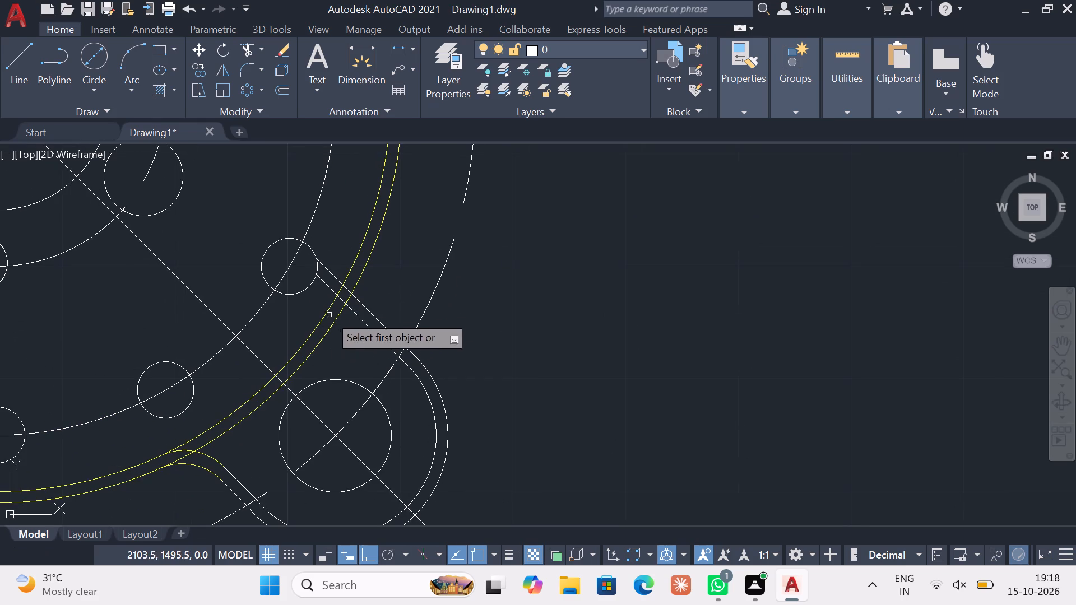
{"action": "left_click", "coordinate": [360, 279]}
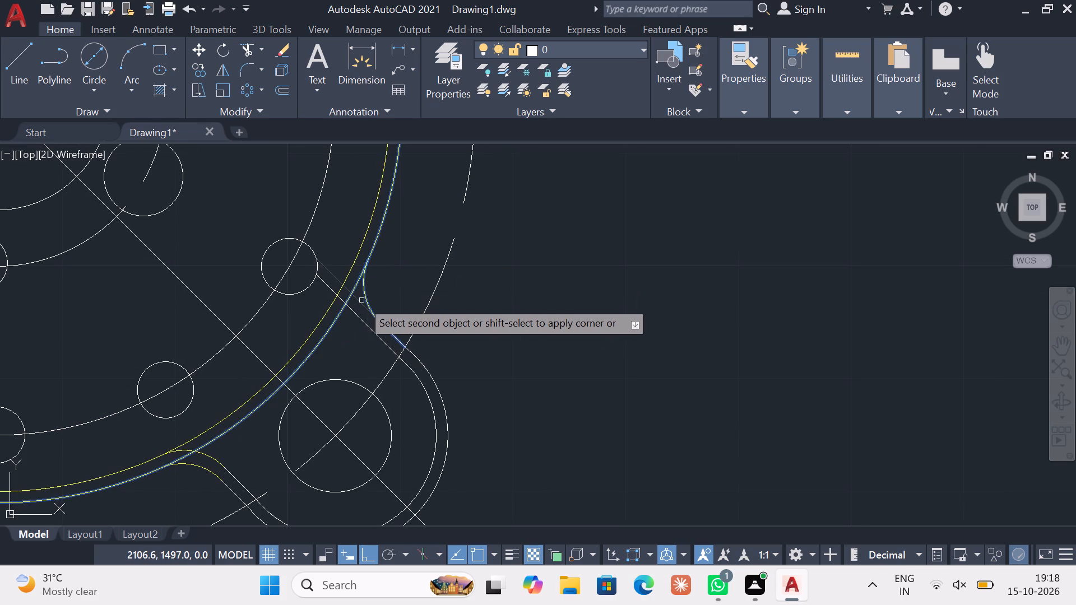
{"action": "left_click", "coordinate": [361, 300]}
{"action": "key", "text": "space"}
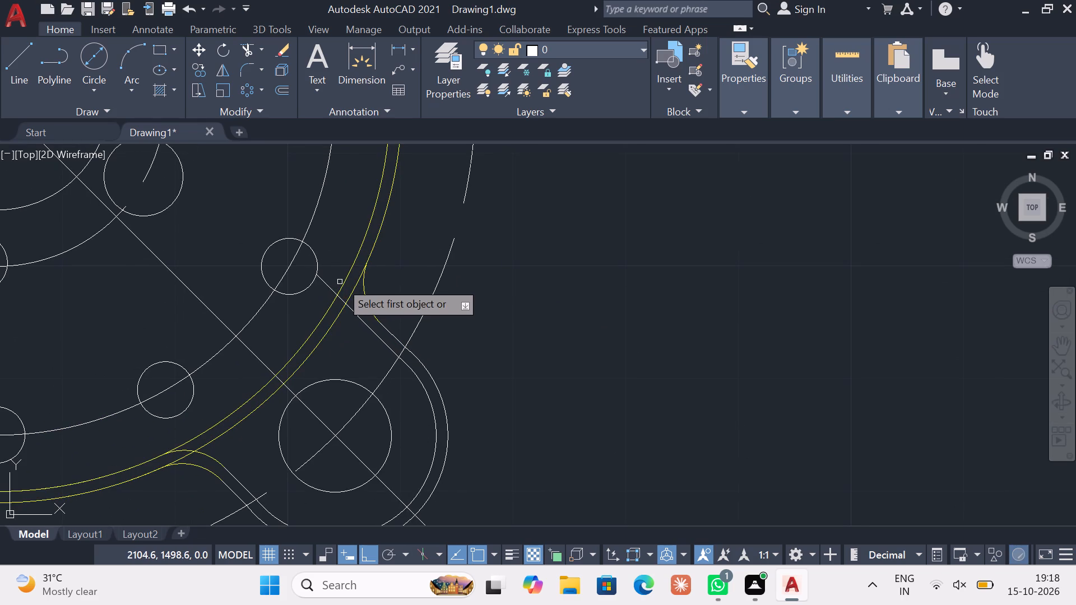
{"action": "left_click", "coordinate": [342, 281]}
{"action": "left_click", "coordinate": [355, 316]}
{"action": "key", "text": "Escape"}
{"action": "key", "text": "Escape"}
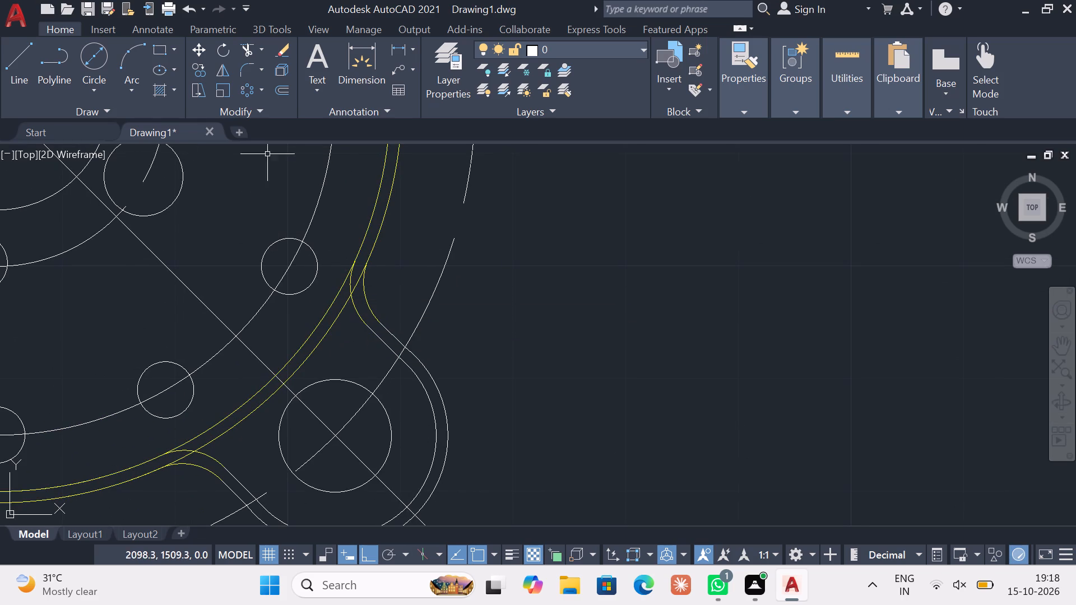
Trim the arcs of both yellow circles that cross the neck of the lower-right lug between its fillets.
{"action": "left_click", "coordinate": [246, 48]}
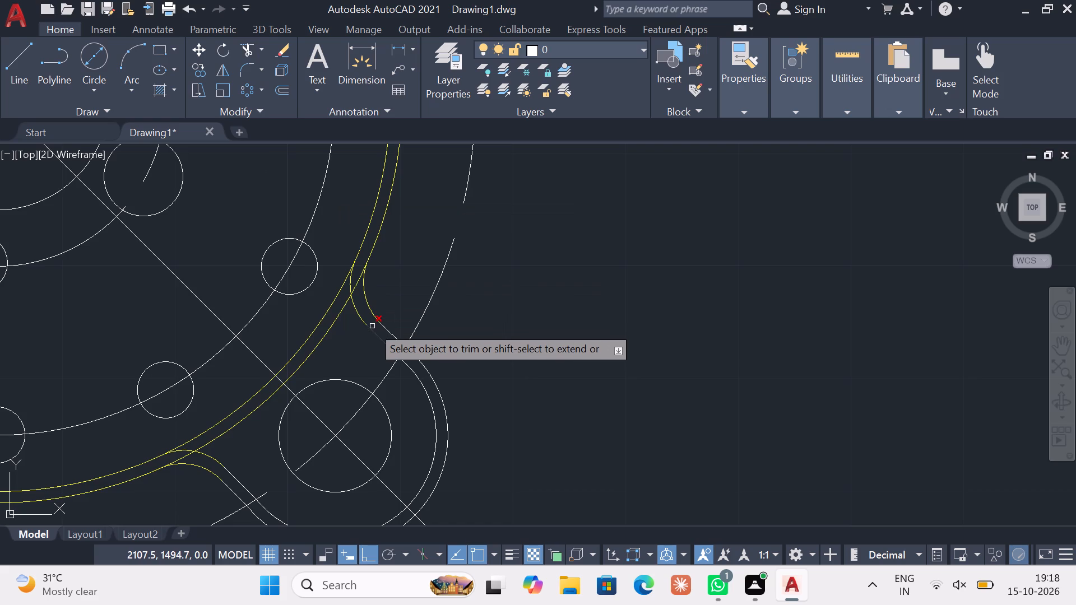
{"action": "left_click", "coordinate": [356, 289]}
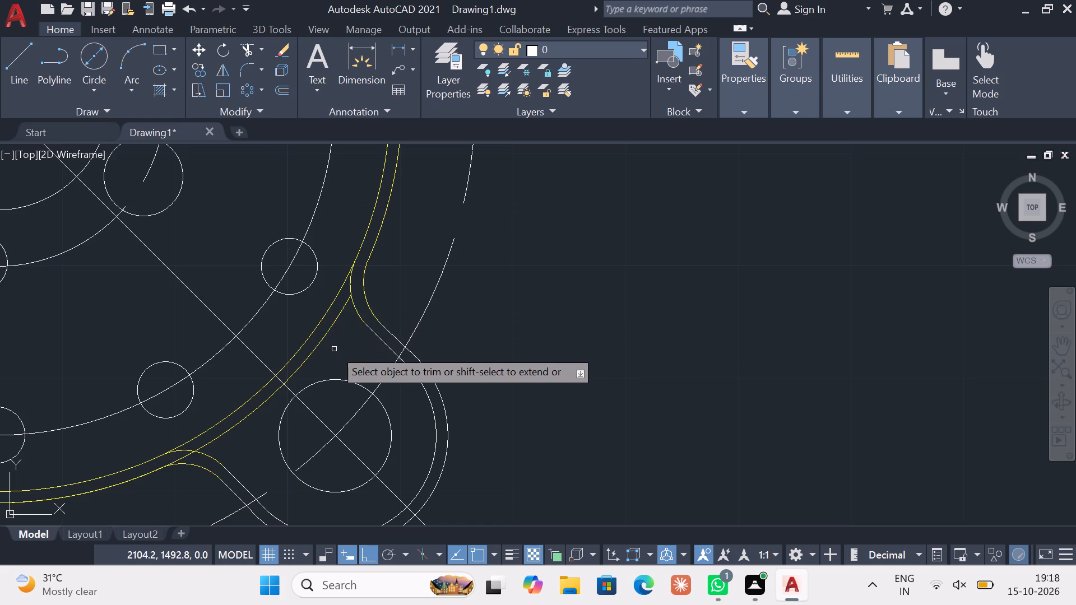
{"action": "left_click", "coordinate": [332, 351]}
{"action": "left_click", "coordinate": [302, 315]}
{"action": "left_click", "coordinate": [240, 440]}
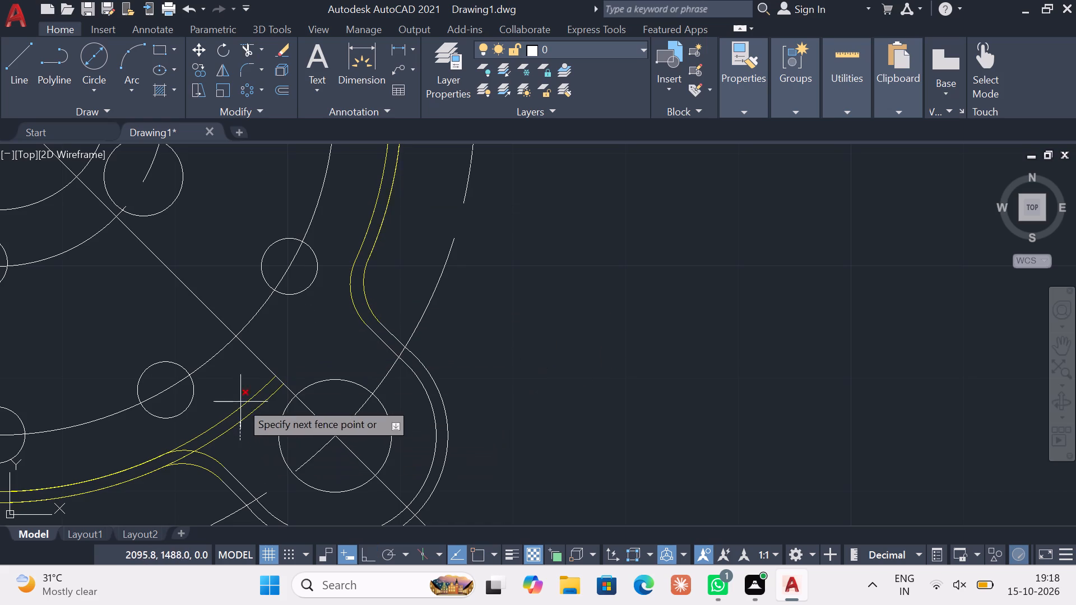
{"action": "left_click", "coordinate": [238, 395]}
{"action": "left_click", "coordinate": [188, 454]}
{"action": "key", "text": "Escape"}
Fillet the upper-right lug's lower pair of side lines to the matching outer and inner yellow arcs at radius 5 mm.
{"action": "middle_click_drag", "start_coordinate": [285, 363], "coordinate": [286, 363]}
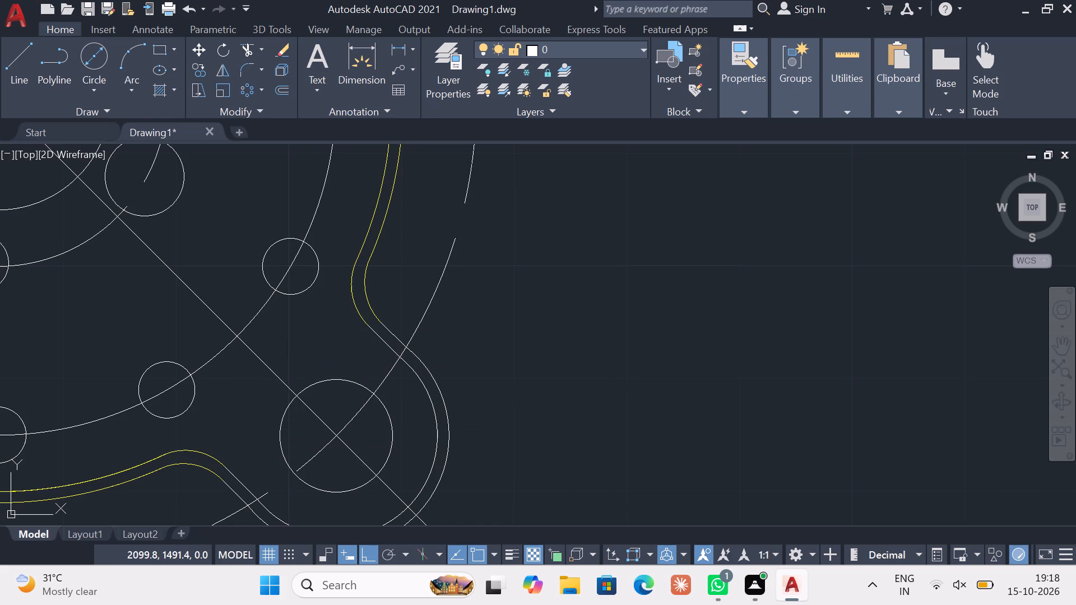
{"action": "middle_click_drag", "start_coordinate": [286, 363], "coordinate": [249, 435]}
{"action": "scroll", "coordinate": [251, 435], "scroll_direction": "down", "scroll_amount": 1}
{"action": "middle_click_drag", "start_coordinate": [354, 357], "coordinate": [364, 487]}
{"action": "middle_click_drag", "start_coordinate": [306, 341], "coordinate": [332, 389]}
{"action": "left_click", "coordinate": [249, 71]}
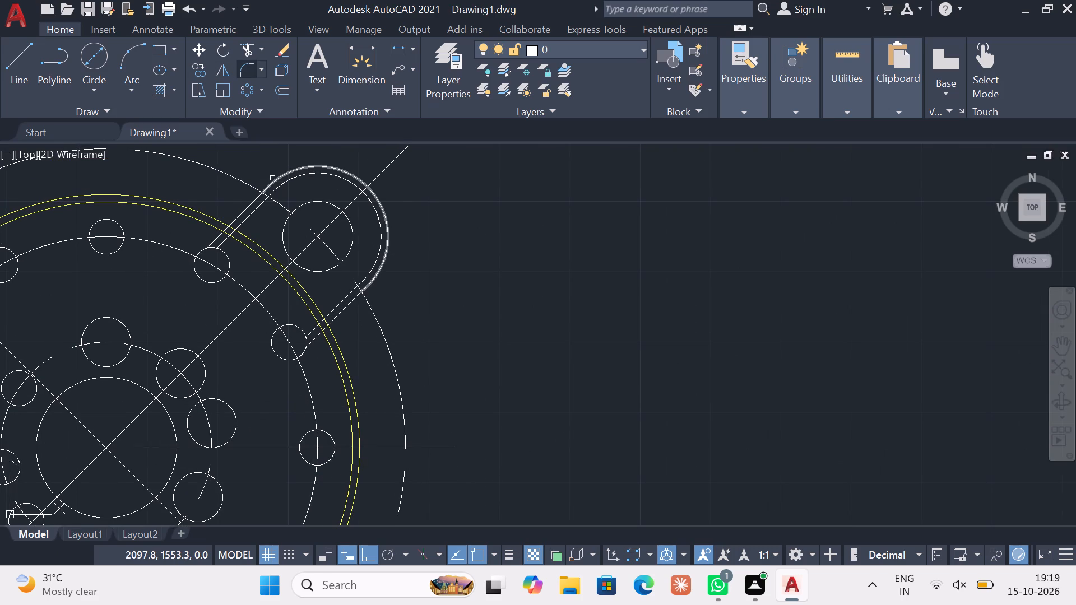
{"action": "key", "text": "r"}
{"action": "key", "text": "Return"}
{"action": "key", "text": "5"}
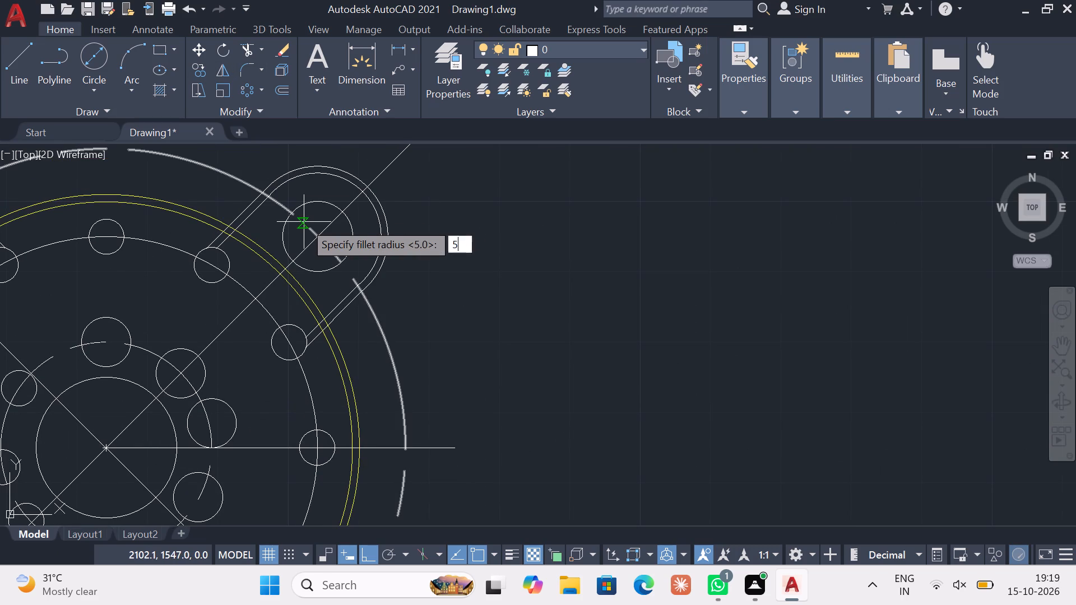
{"action": "key", "text": "Return"}
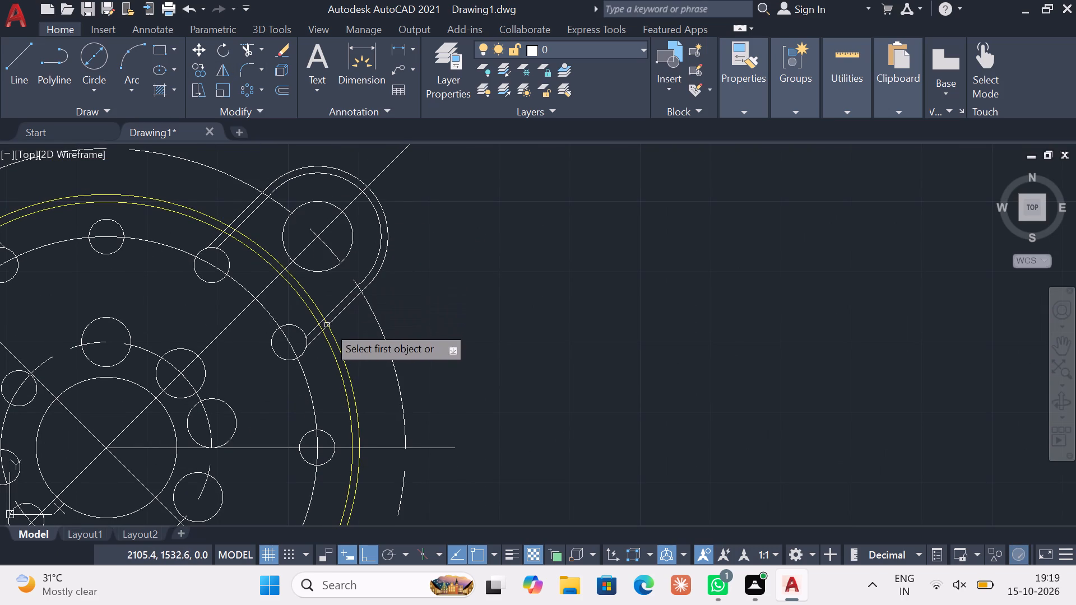
{"action": "scroll", "coordinate": [333, 321], "scroll_direction": "up", "scroll_amount": 2}
{"action": "left_click", "coordinate": [333, 314]}
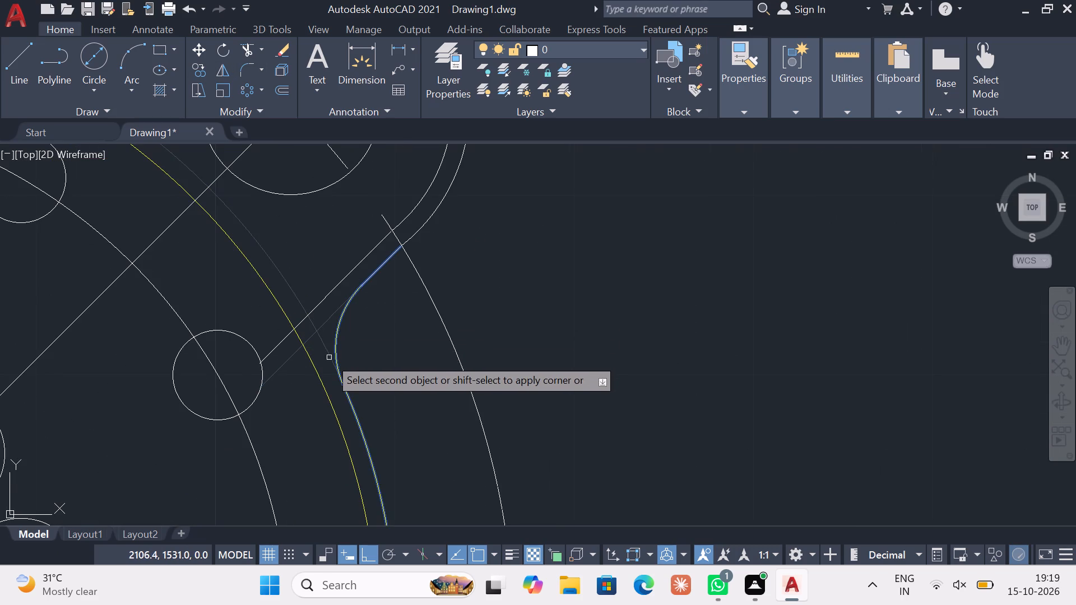
{"action": "left_click", "coordinate": [329, 357]}
{"action": "left_click", "coordinate": [244, 68]}
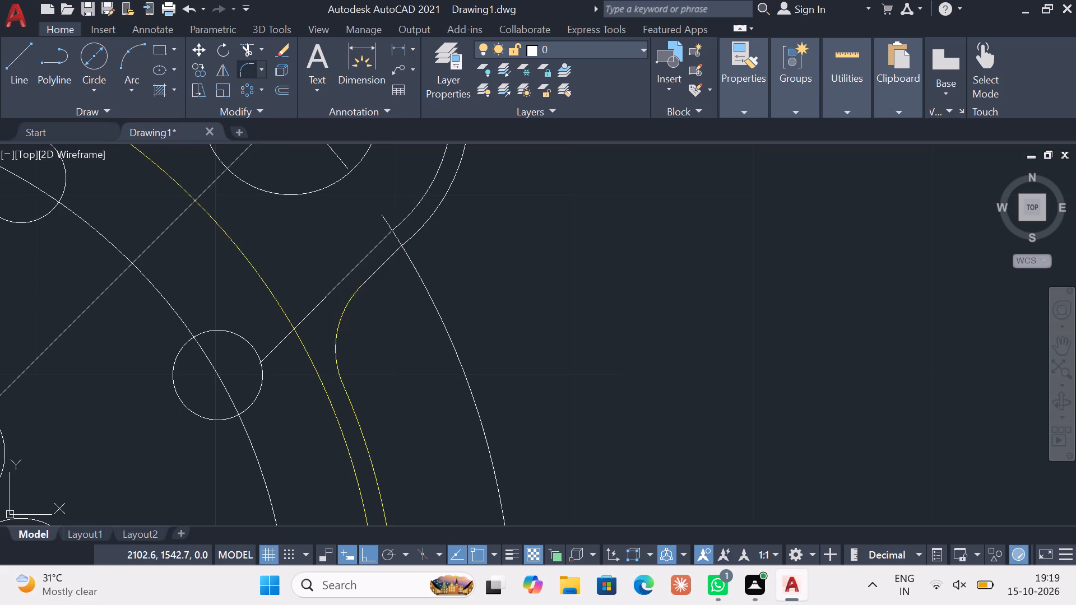
{"action": "left_click", "coordinate": [328, 294]}
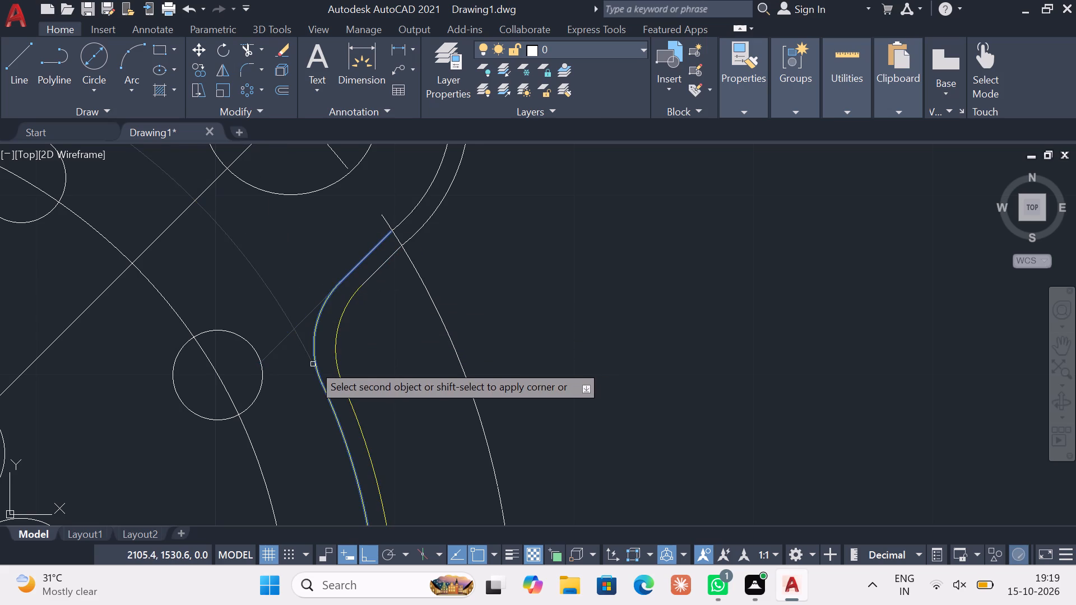
{"action": "left_click", "coordinate": [313, 364]}
{"action": "middle_click_drag", "start_coordinate": [299, 320], "coordinate": [448, 447]}
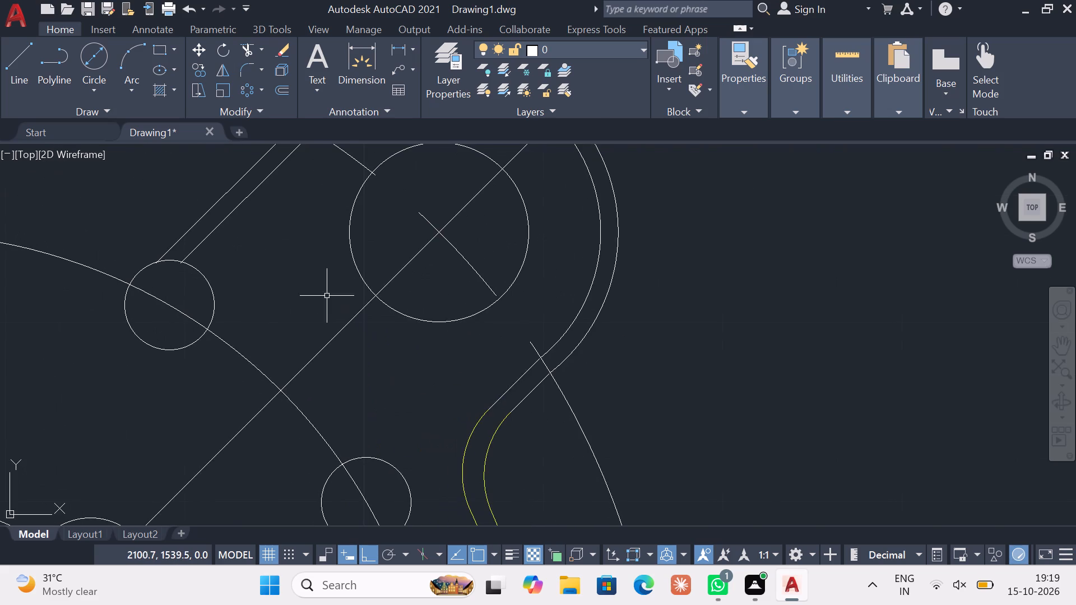
{"action": "key", "text": "Escape"}
Redraw the full yellow circles at the part's centre with radius 36 mm and diameter 70 mm.
{"action": "scroll", "coordinate": [302, 272], "scroll_direction": "down", "scroll_amount": 2}
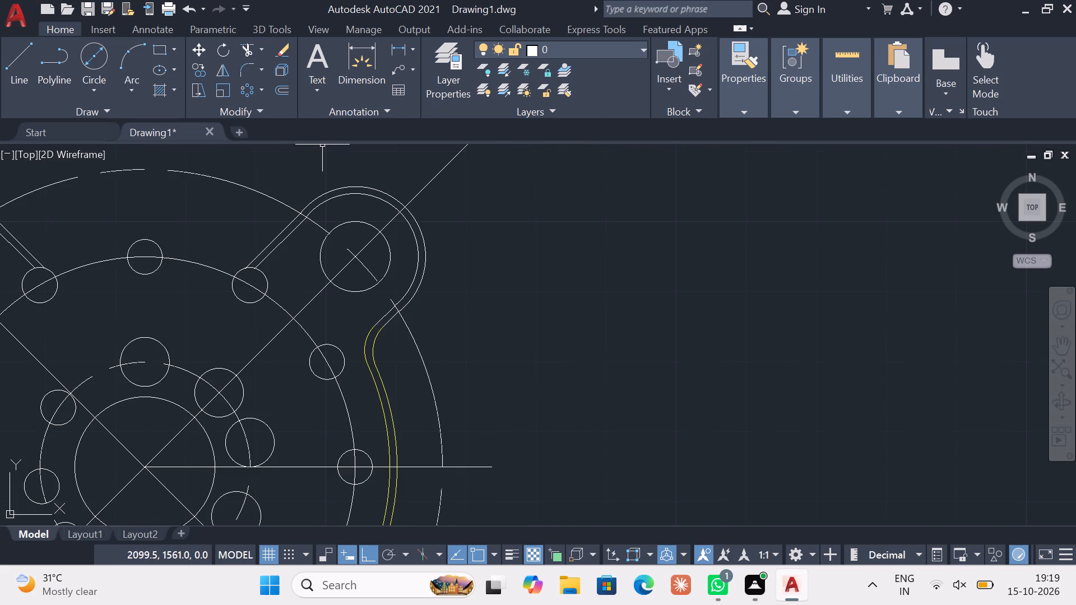
{"action": "left_click", "coordinate": [106, 90]}
{"action": "left_click", "coordinate": [69, 122]}
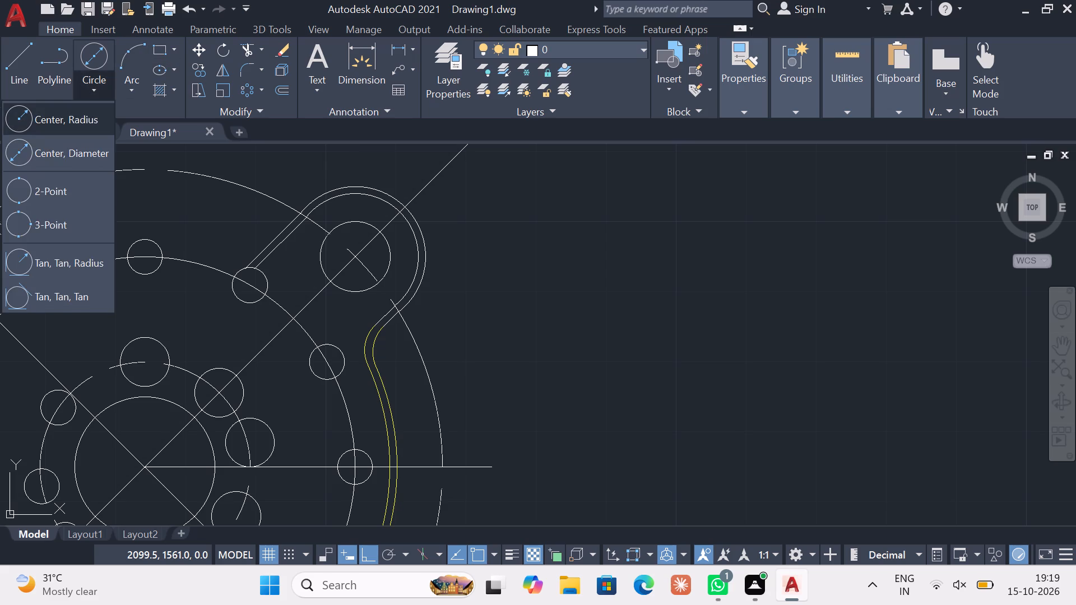
{"action": "scroll", "coordinate": [223, 265], "scroll_direction": "down", "scroll_amount": 1}
{"action": "middle_click_drag", "start_coordinate": [230, 277], "coordinate": [349, 219]}
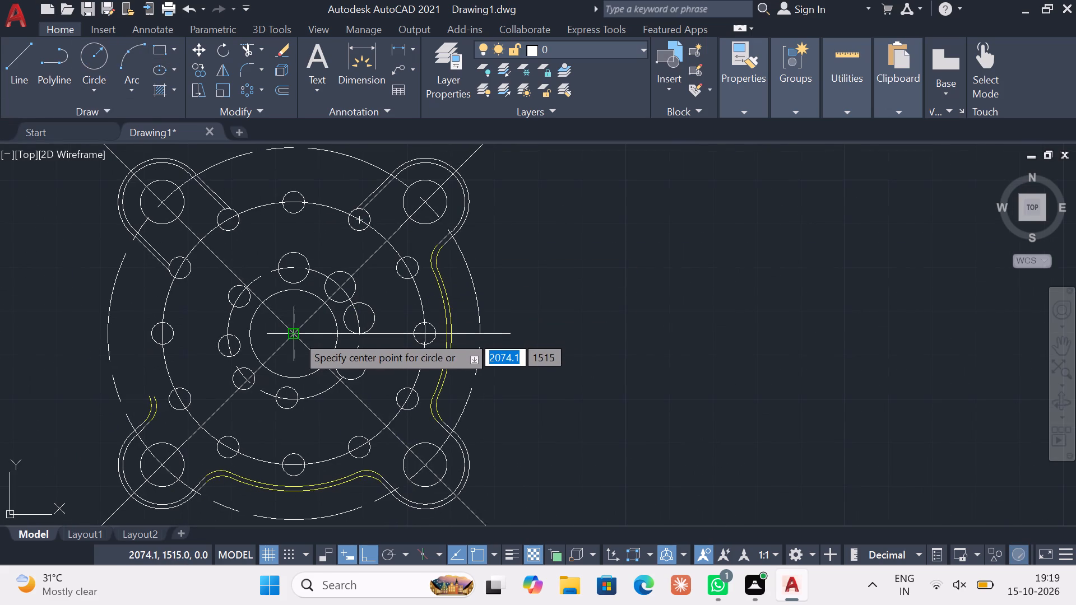
{"action": "left_click", "coordinate": [296, 335]}
{"action": "type", "text": "36"}
{"action": "key", "text": "Return"}
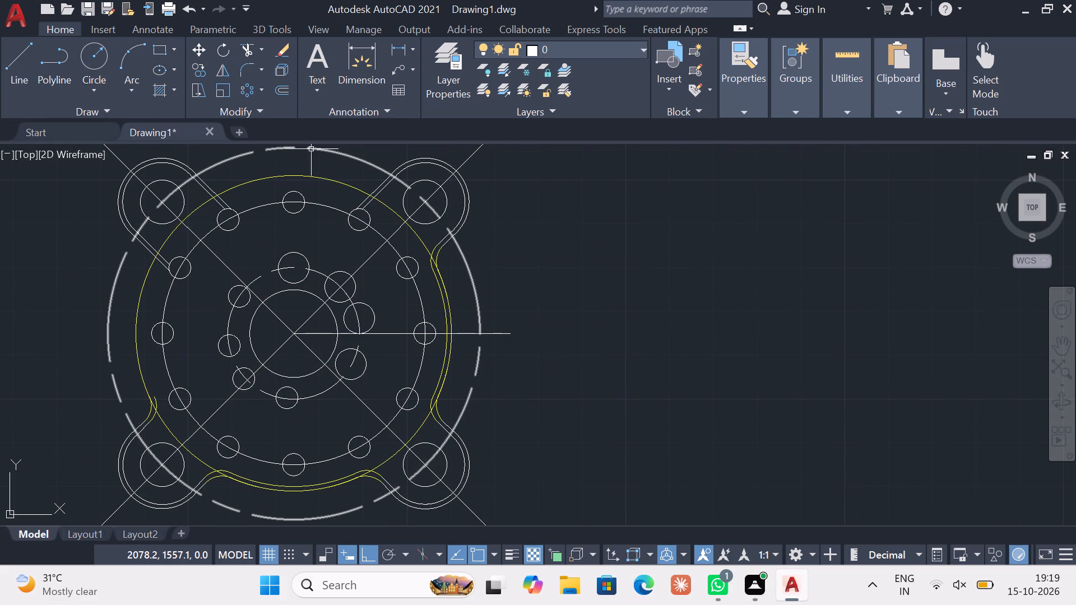
{"action": "left_click", "coordinate": [106, 87]}
{"action": "left_click", "coordinate": [98, 148]}
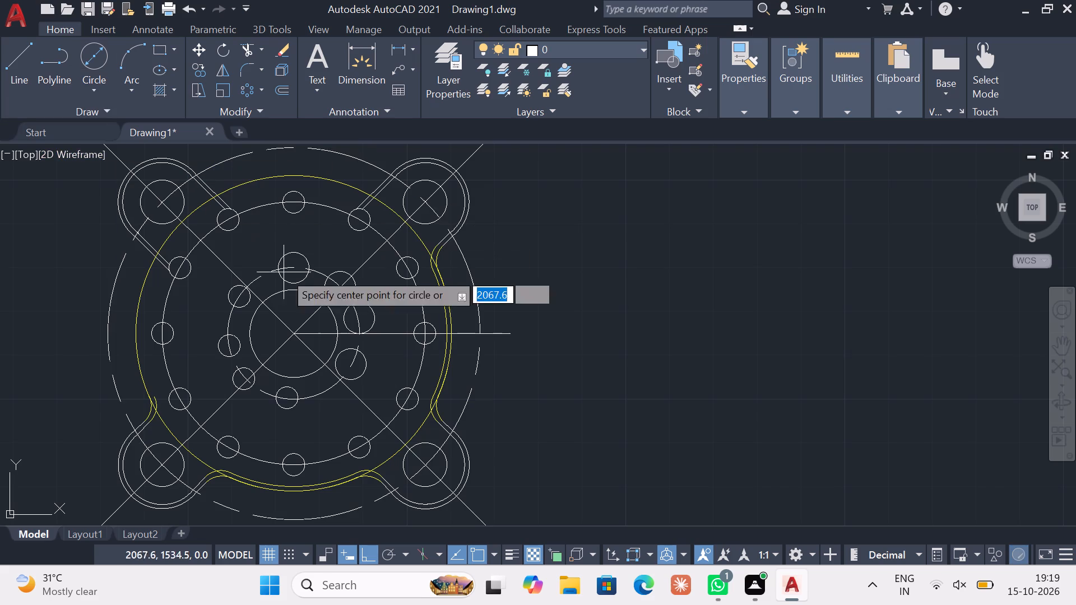
{"action": "left_click", "coordinate": [298, 333]}
{"action": "type", "text": "70"}
{"action": "key", "text": "Return"}
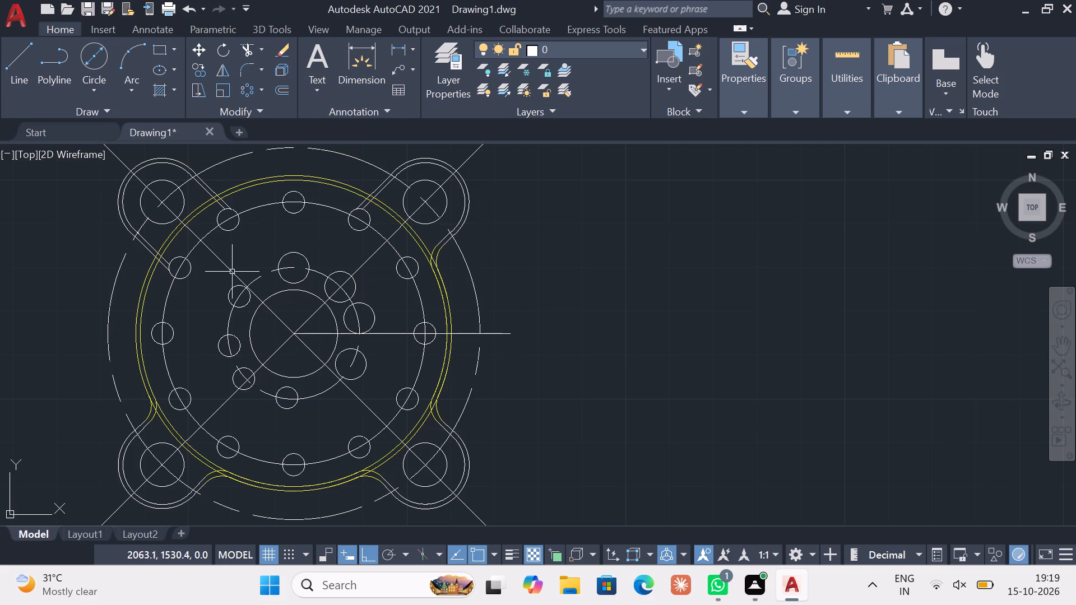
{"action": "key", "text": "Escape"}
Fillet the upper-right lug's upper pair of side lines to the matching outer and inner yellow circles at radius 5 mm.
{"action": "left_click", "coordinate": [259, 70]}
{"action": "left_click", "coordinate": [238, 89]}
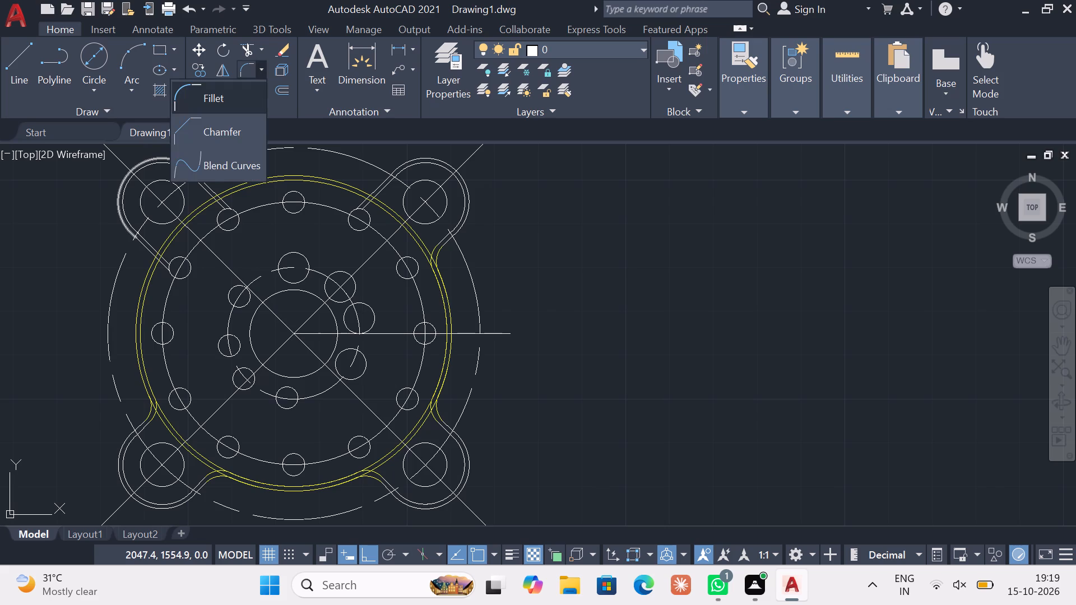
{"action": "key", "text": "r"}
{"action": "key", "text": "Return"}
{"action": "key", "text": "5"}
{"action": "key", "text": "Return"}
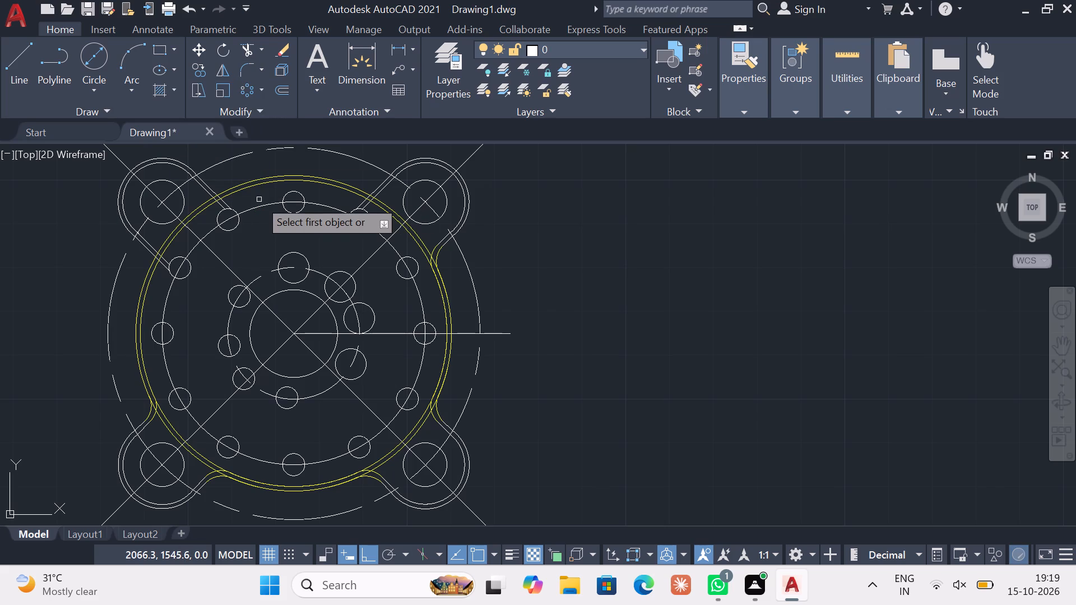
{"action": "scroll", "coordinate": [354, 181], "scroll_direction": "up", "scroll_amount": 2}
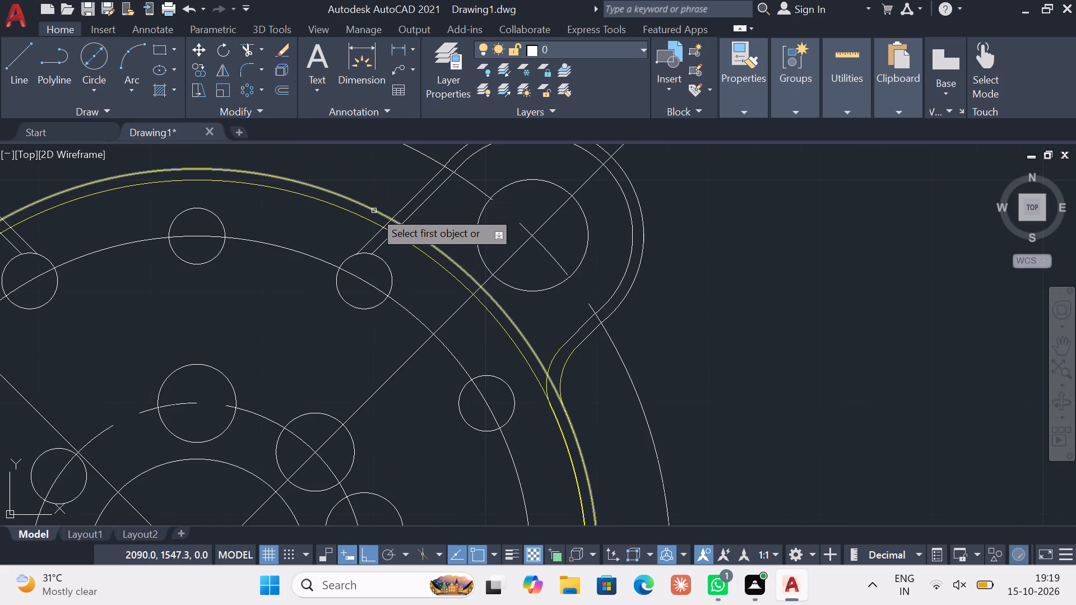
{"action": "left_click", "coordinate": [374, 211]}
{"action": "left_click", "coordinate": [411, 197]}
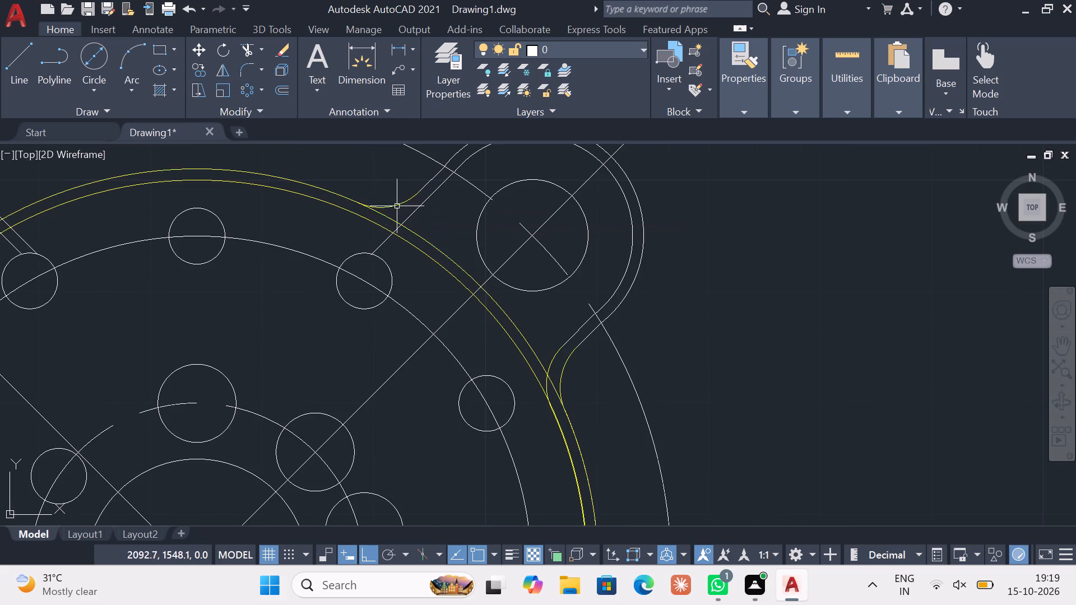
{"action": "key", "text": "space"}
{"action": "left_click", "coordinate": [372, 221]}
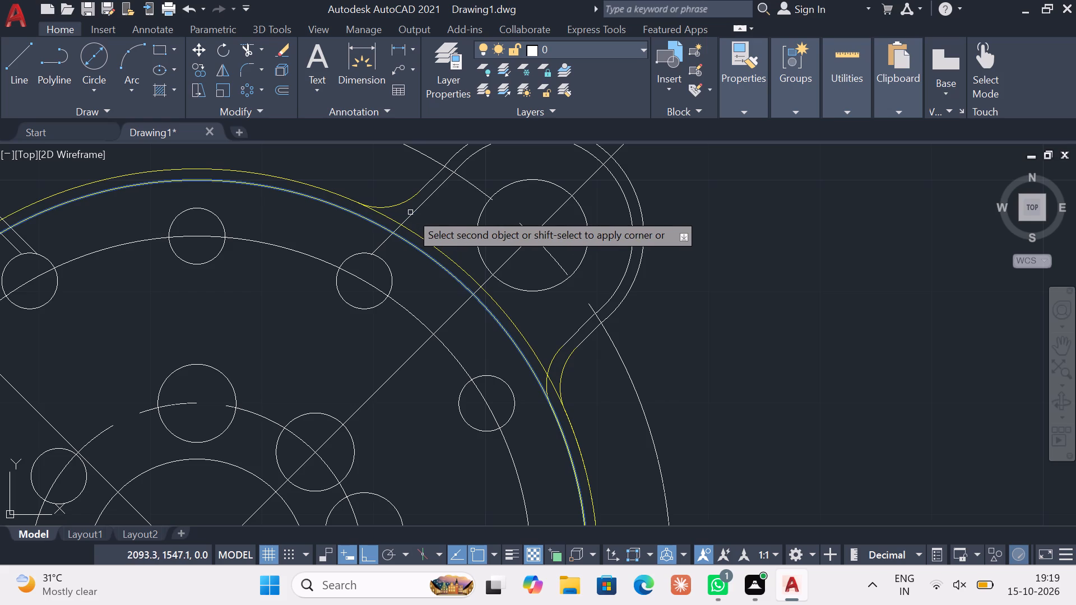
{"action": "left_click", "coordinate": [410, 212]}
{"action": "key", "text": "Escape"}
{"action": "key", "text": "Escape"}
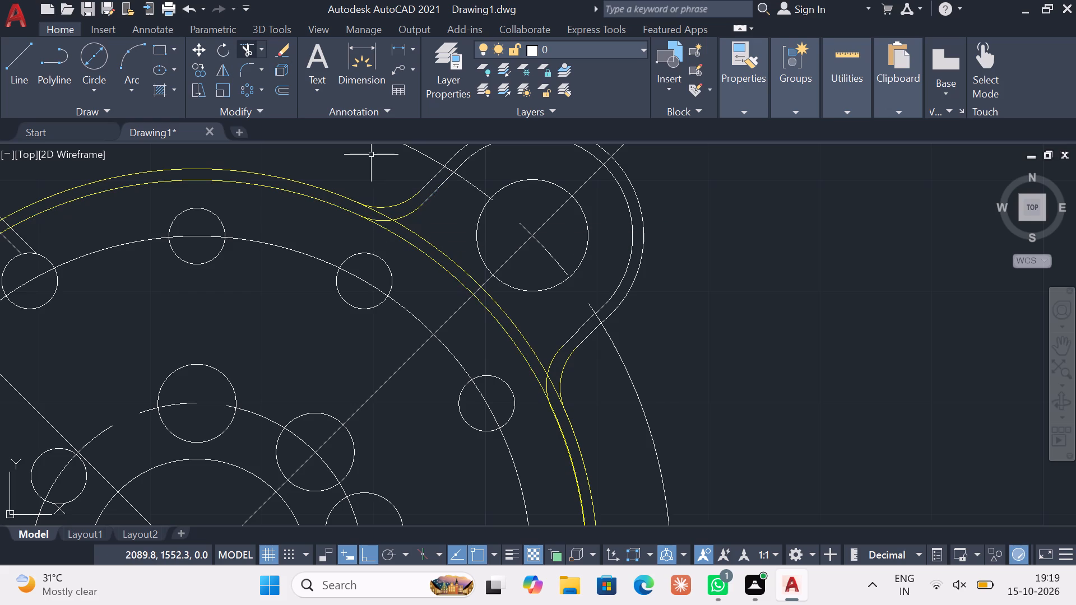
Trim the arcs of both yellow circles that cross the neck of the upper-right lug between its fillets.
{"action": "left_click", "coordinate": [244, 53]}
{"action": "scroll", "coordinate": [359, 192], "scroll_direction": "up", "scroll_amount": 2}
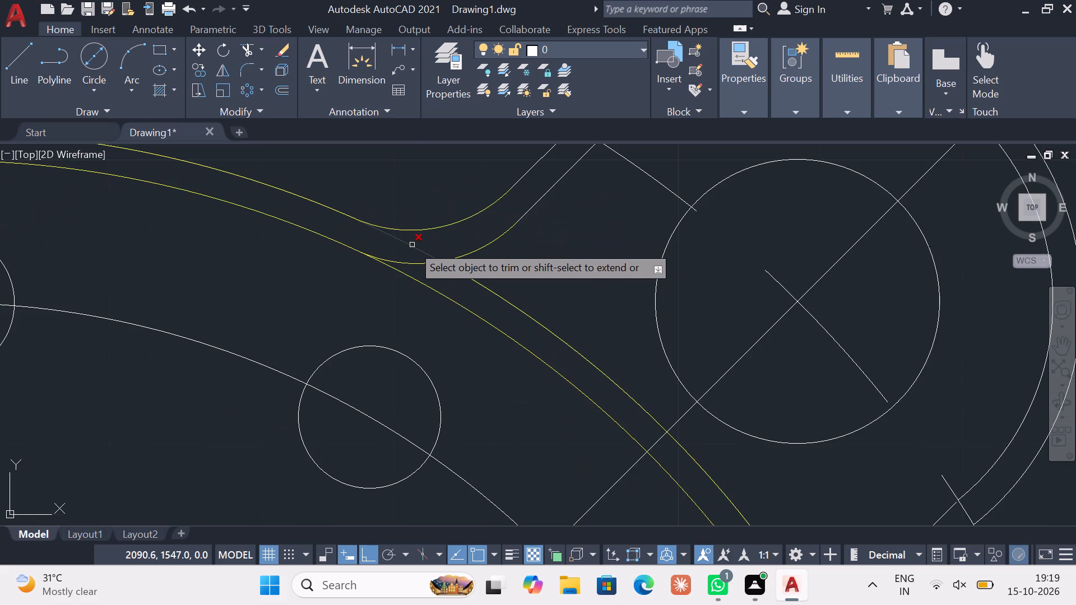
{"action": "left_click", "coordinate": [412, 245]}
{"action": "key", "text": "Escape"}
{"action": "left_click", "coordinate": [243, 43]}
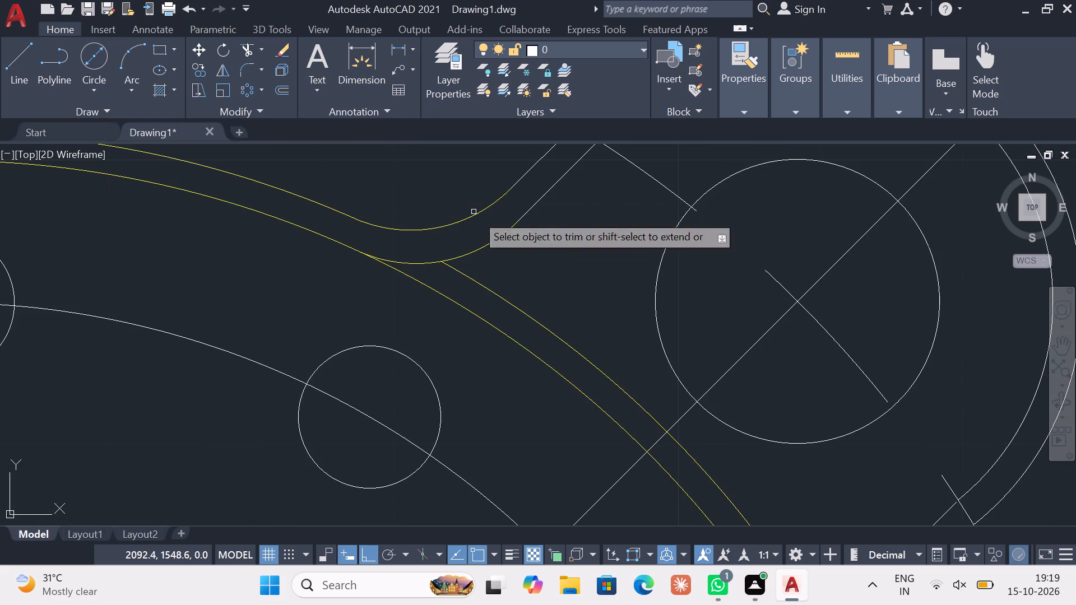
{"action": "left_click", "coordinate": [524, 311]}
{"action": "key", "text": "Escape"}
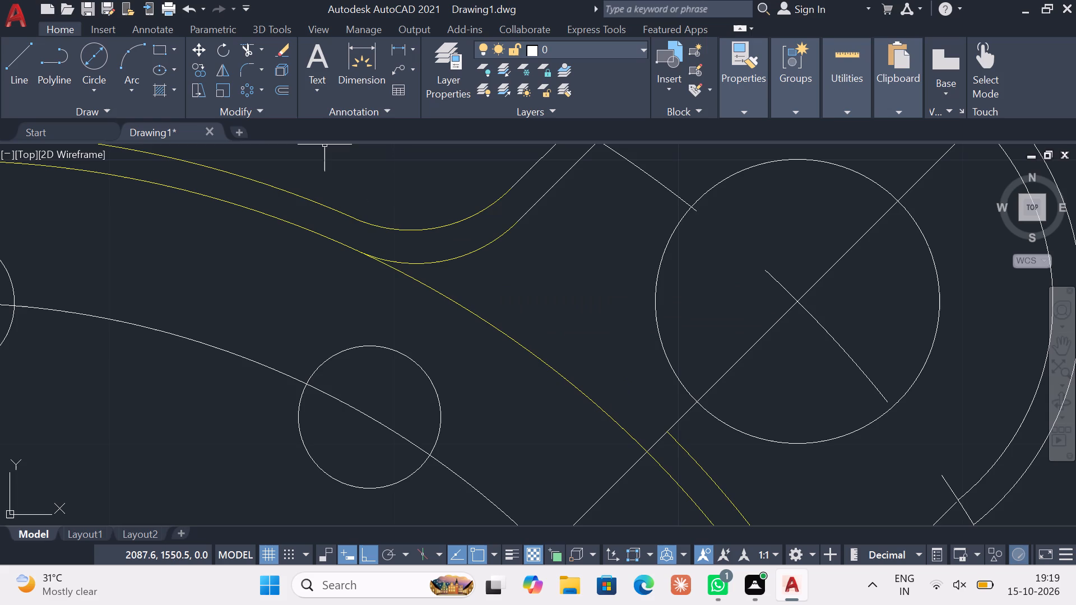
{"action": "left_click", "coordinate": [253, 52]}
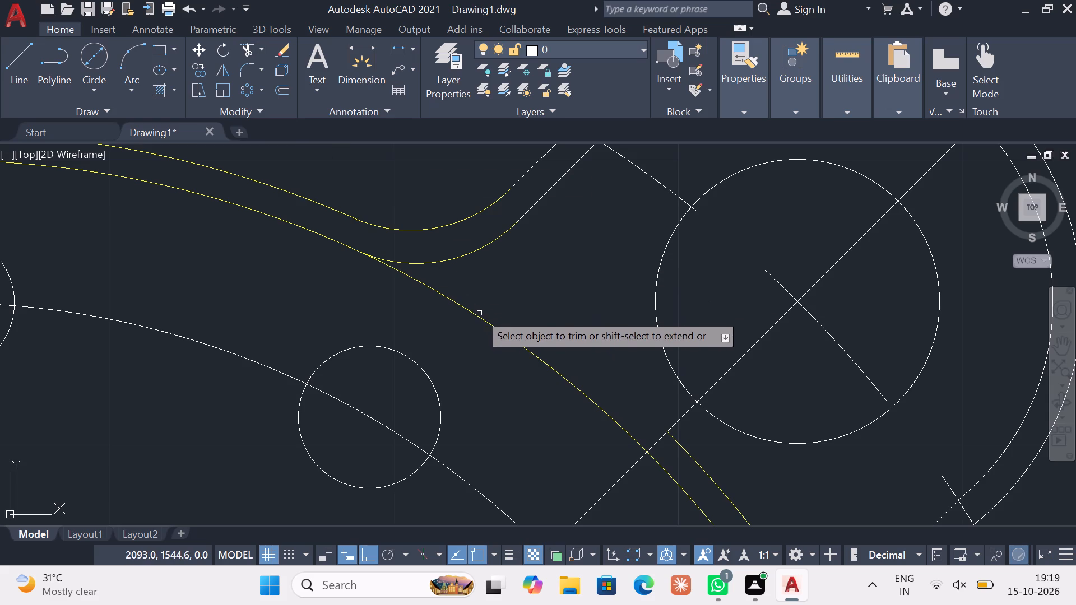
{"action": "left_click", "coordinate": [480, 318]}
{"action": "key", "text": "Escape"}
{"action": "middle_click_drag", "start_coordinate": [467, 299], "coordinate": [226, 223]}
{"action": "scroll", "coordinate": [457, 295], "scroll_direction": "down", "scroll_amount": 1}
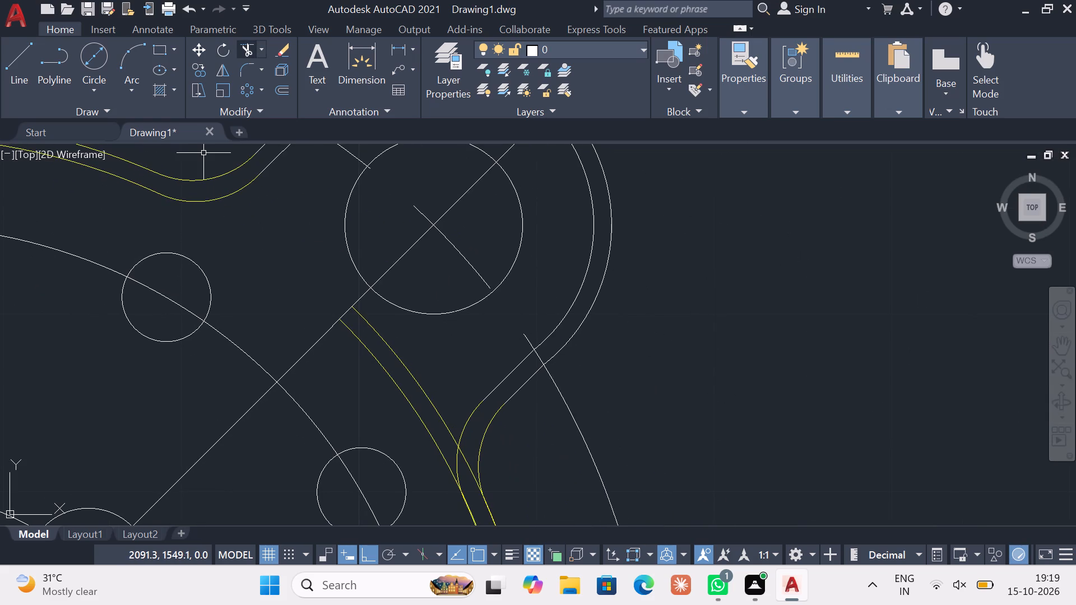
{"action": "key", "text": "Escape"}
{"action": "left_click", "coordinate": [245, 50]}
{"action": "left_click", "coordinate": [396, 355]}
{"action": "key", "text": "Escape"}
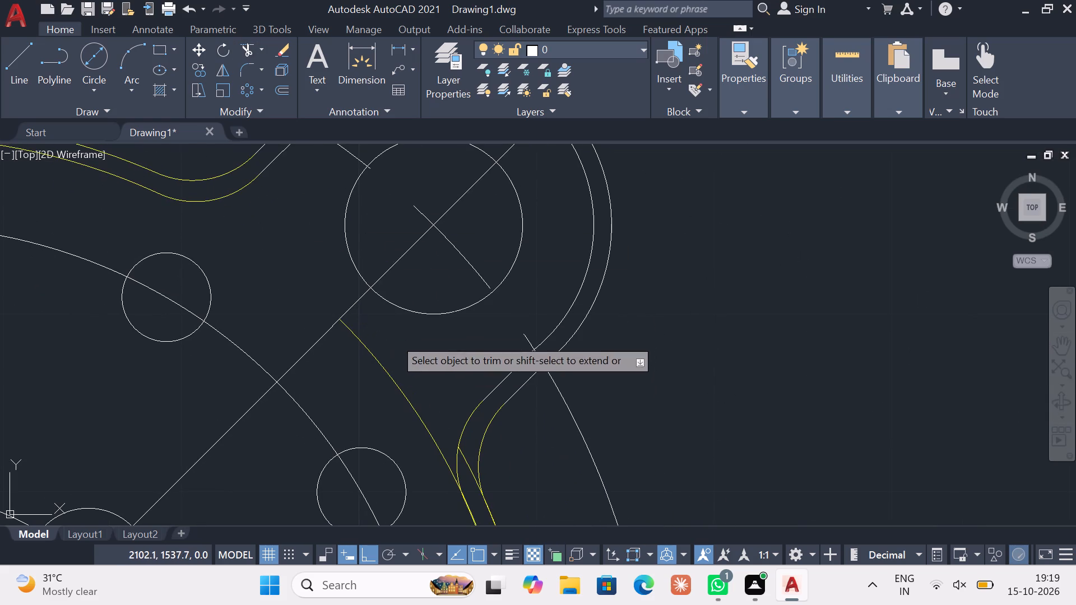
{"action": "left_click", "coordinate": [239, 44]}
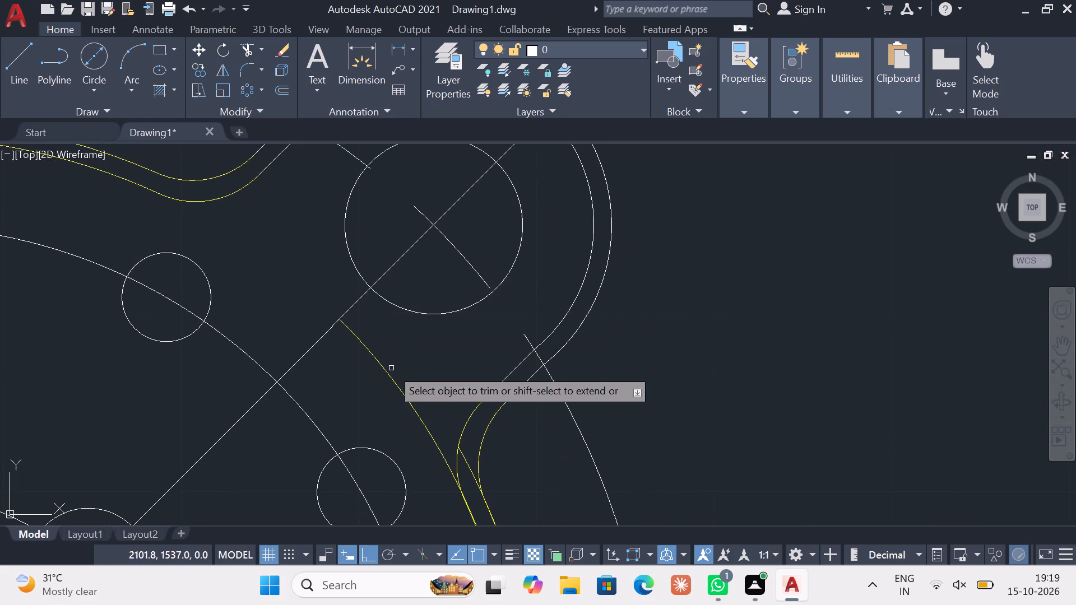
{"action": "left_click", "coordinate": [392, 379]}
{"action": "key", "text": "Escape"}
{"action": "left_click", "coordinate": [245, 57]}
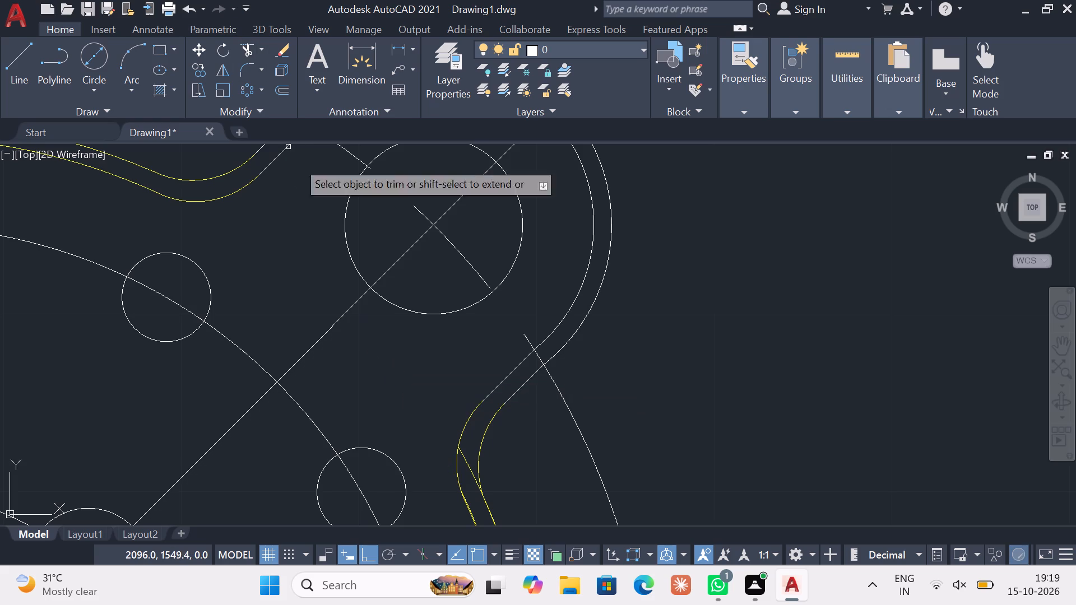
{"action": "left_click", "coordinate": [466, 458]}
{"action": "key", "text": "Escape"}
Fillet the upper-left lug's upper pair of side lines to the matching outer and inner yellow arcs at radius 5 mm.
{"action": "scroll", "coordinate": [378, 383], "scroll_direction": "down", "scroll_amount": 2}
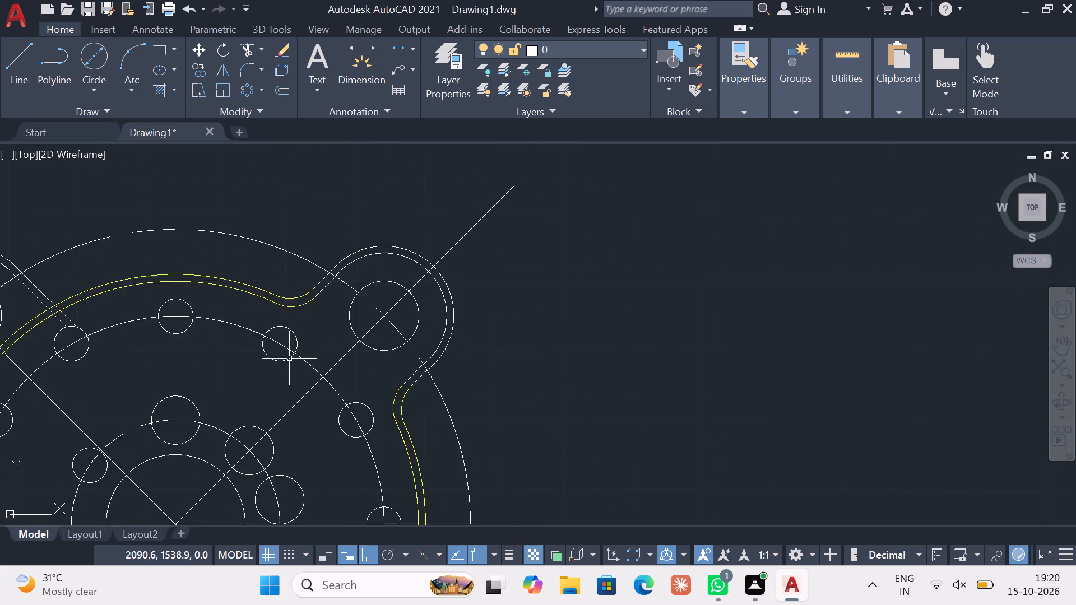
{"action": "scroll", "coordinate": [280, 357], "scroll_direction": "down", "scroll_amount": 1}
{"action": "middle_click_drag", "start_coordinate": [277, 357], "coordinate": [540, 301]}
{"action": "key", "text": "Escape"}
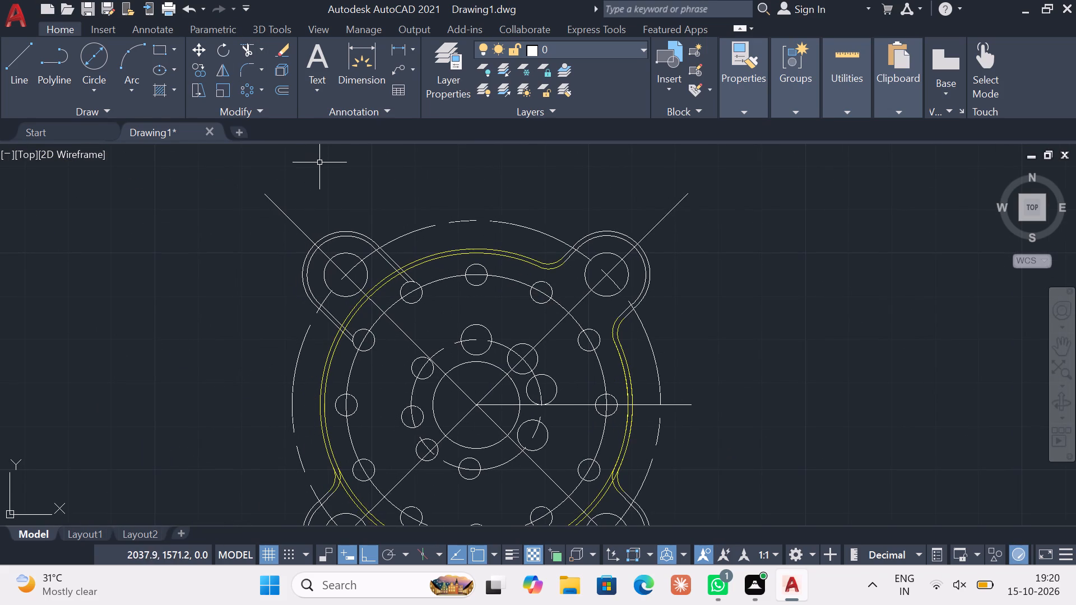
{"action": "left_click", "coordinate": [266, 73]}
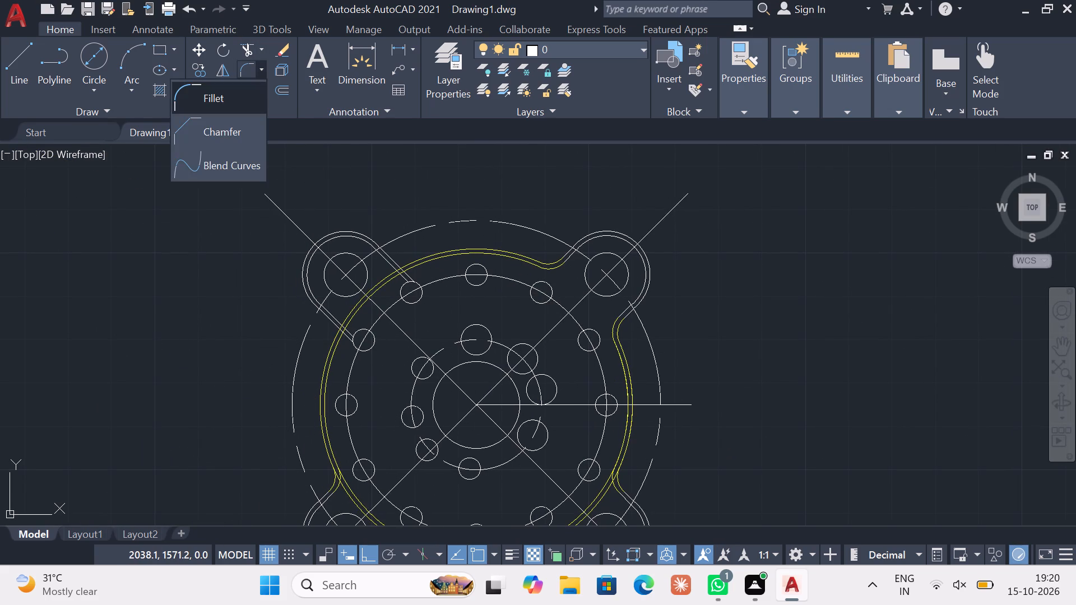
{"action": "left_click", "coordinate": [230, 92]}
{"action": "key", "text": "r"}
{"action": "key", "text": "Return"}
{"action": "key", "text": "5"}
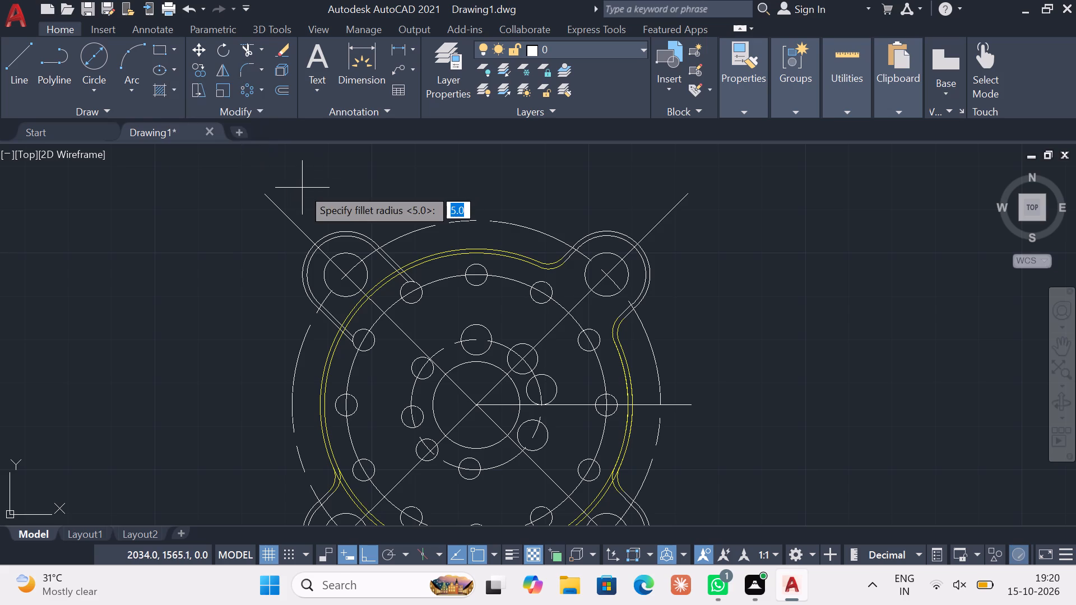
{"action": "key", "text": "Return"}
{"action": "scroll", "coordinate": [392, 276], "scroll_direction": "up", "scroll_amount": 2}
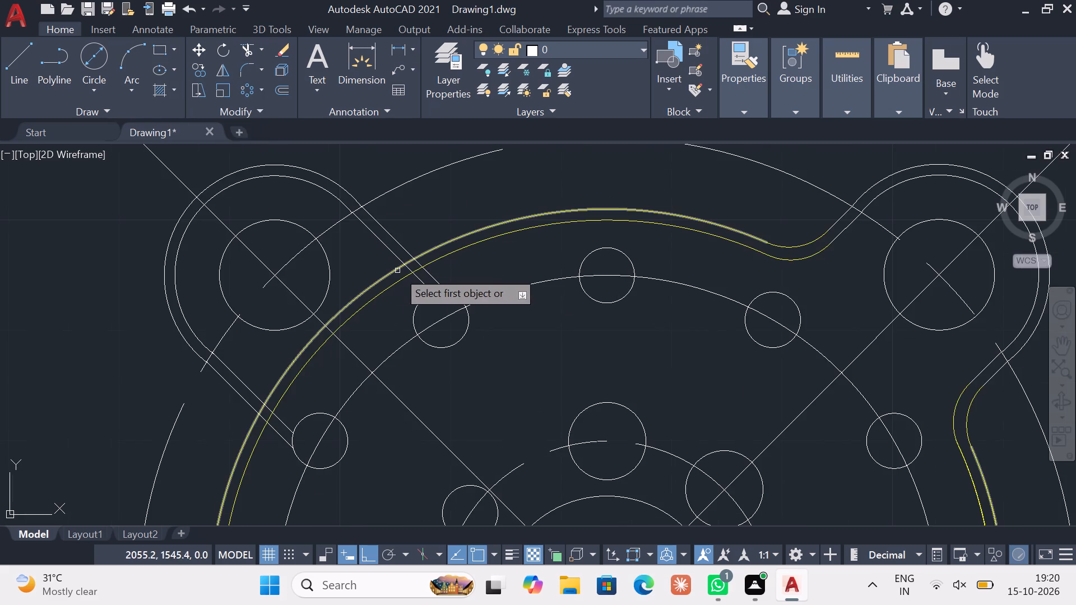
{"action": "left_click", "coordinate": [403, 247]}
{"action": "left_click", "coordinate": [442, 248]}
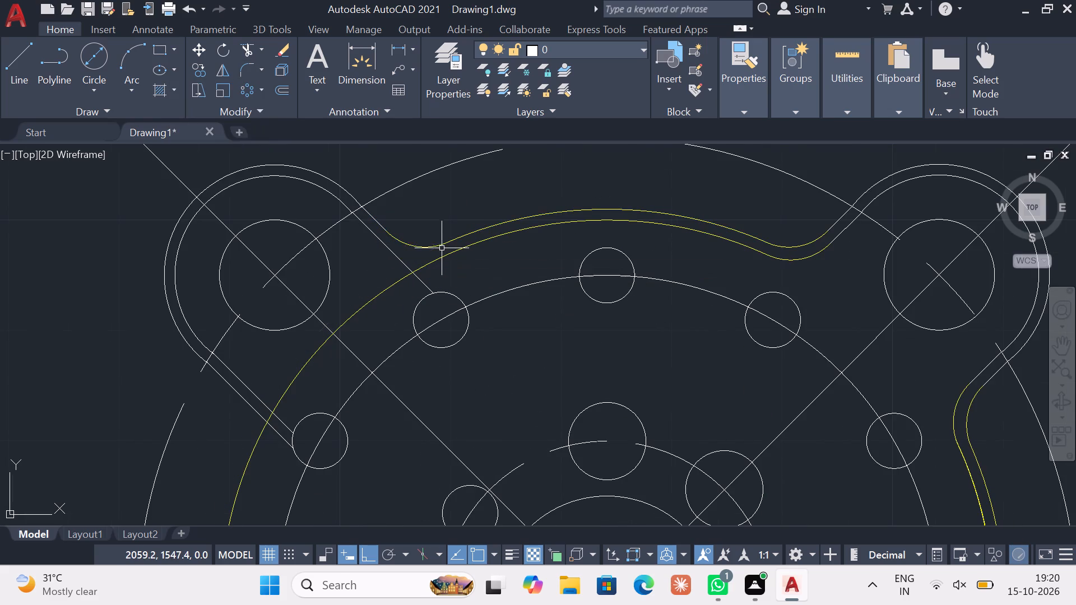
{"action": "key", "text": "space"}
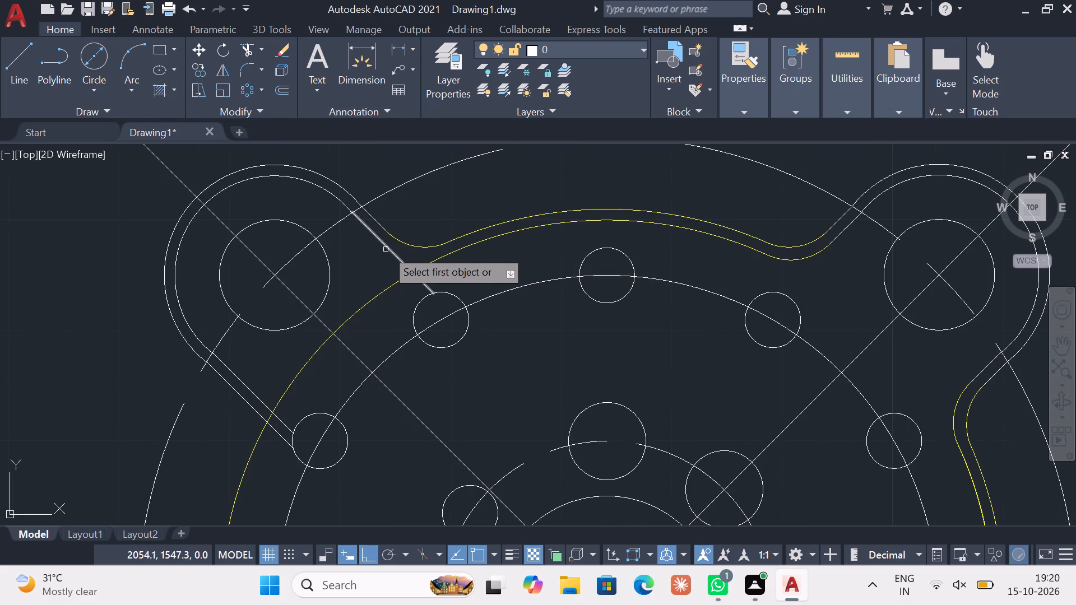
{"action": "left_click", "coordinate": [386, 249]}
{"action": "left_click", "coordinate": [427, 261]}
{"action": "key", "text": "Escape"}
{"action": "key", "text": "Escape"}
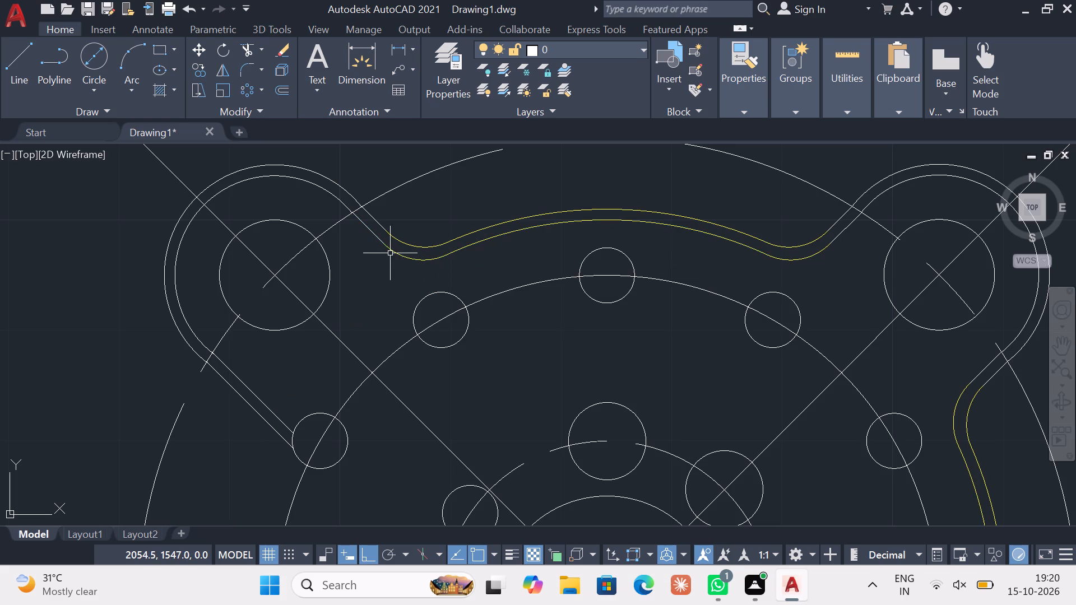
{"action": "key", "text": "Escape"}
{"action": "key", "text": "Escape"}
Redraw the full yellow circles at the part's centre with radius 36 mm and diameter 70 mm.
{"action": "left_click", "coordinate": [94, 89]}
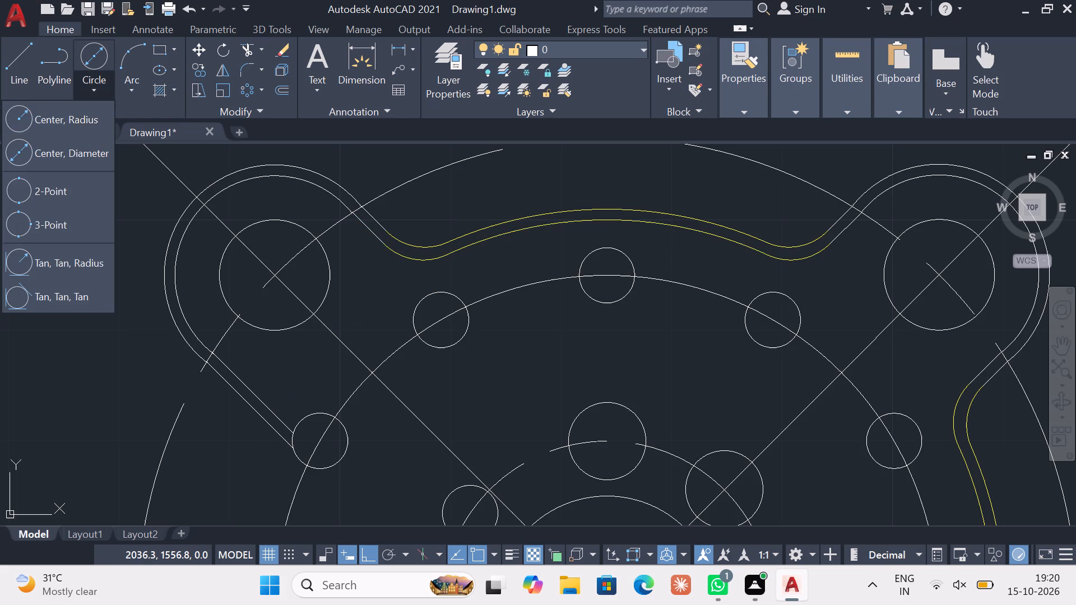
{"action": "left_click", "coordinate": [80, 118]}
{"action": "middle_click_drag", "start_coordinate": [457, 306], "coordinate": [265, 138]}
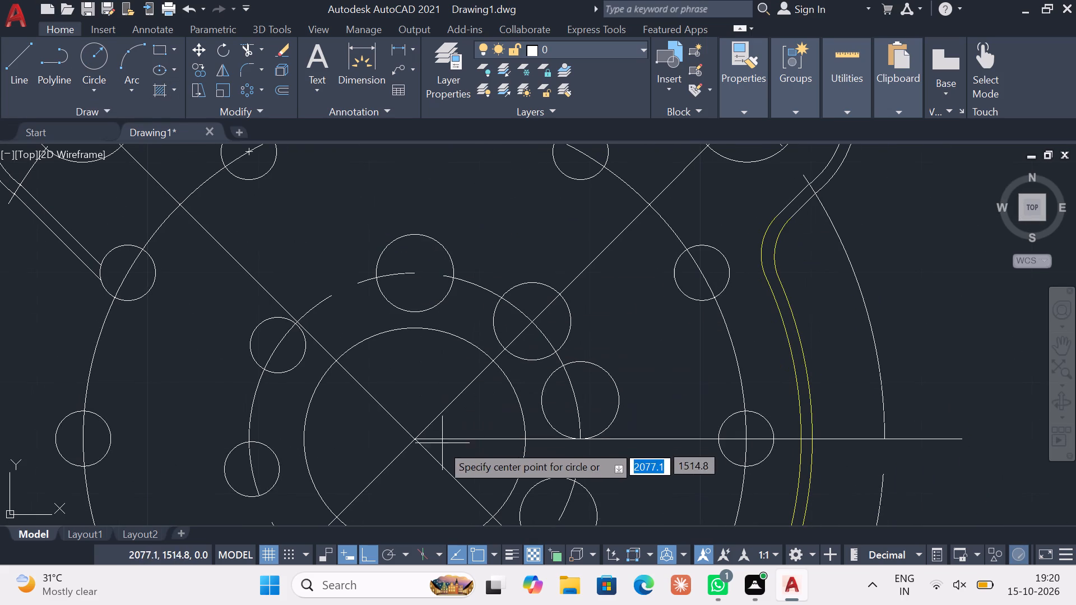
{"action": "left_click", "coordinate": [416, 440]}
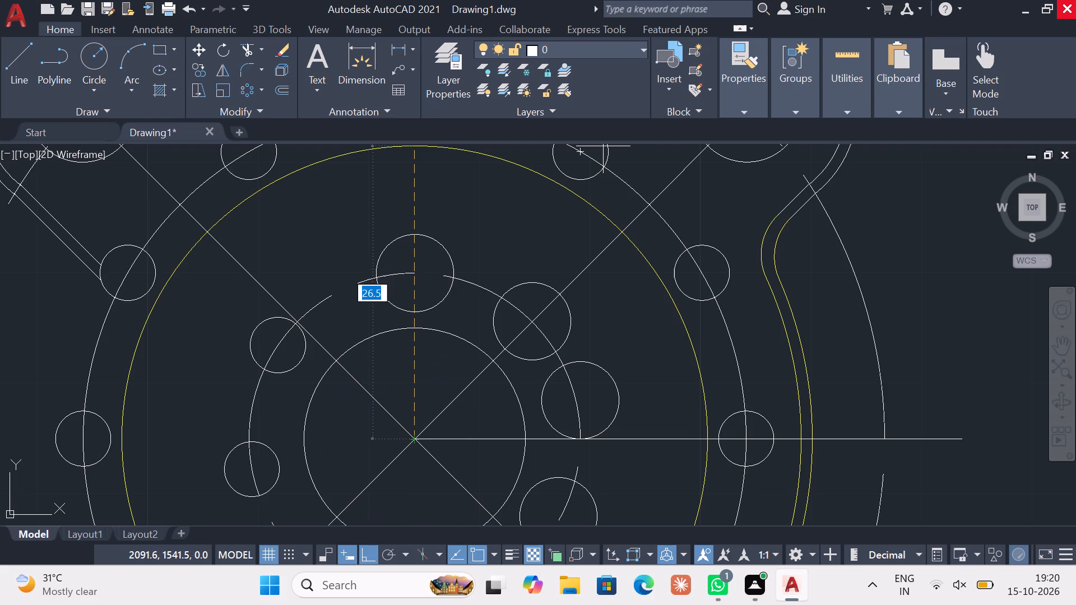
{"action": "type", "text": "36"}
{"action": "key", "text": "Return"}
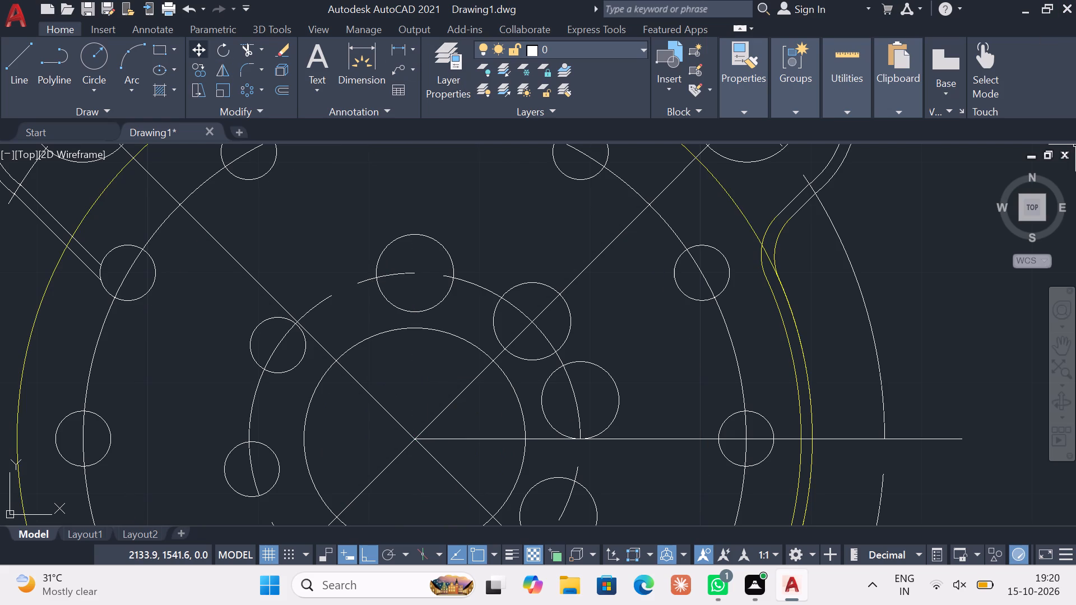
{"action": "left_click", "coordinate": [100, 91]}
{"action": "left_click", "coordinate": [100, 152]}
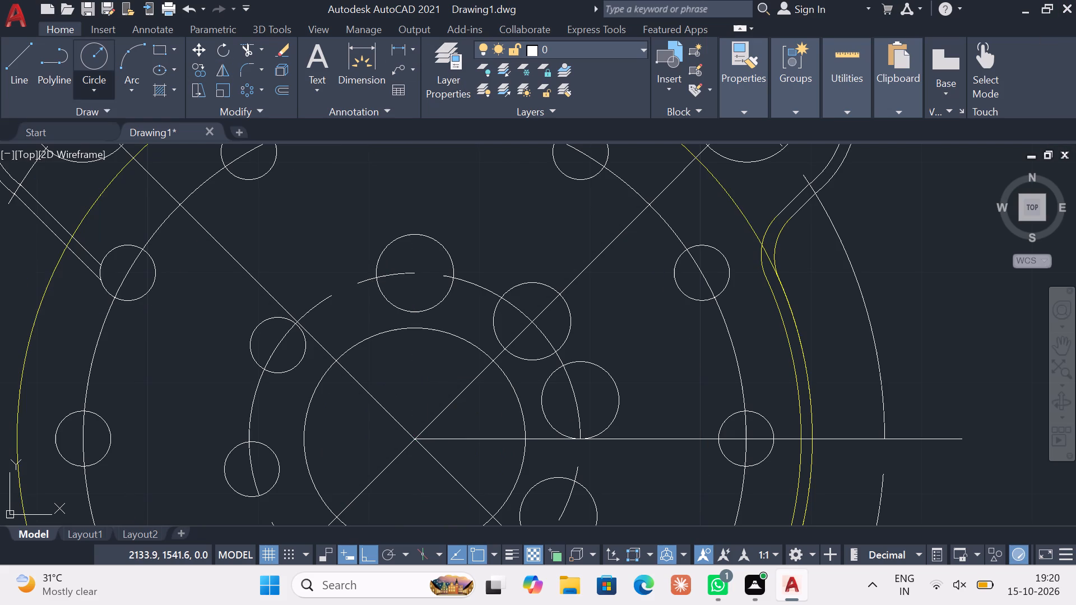
{"action": "left_click", "coordinate": [414, 440]}
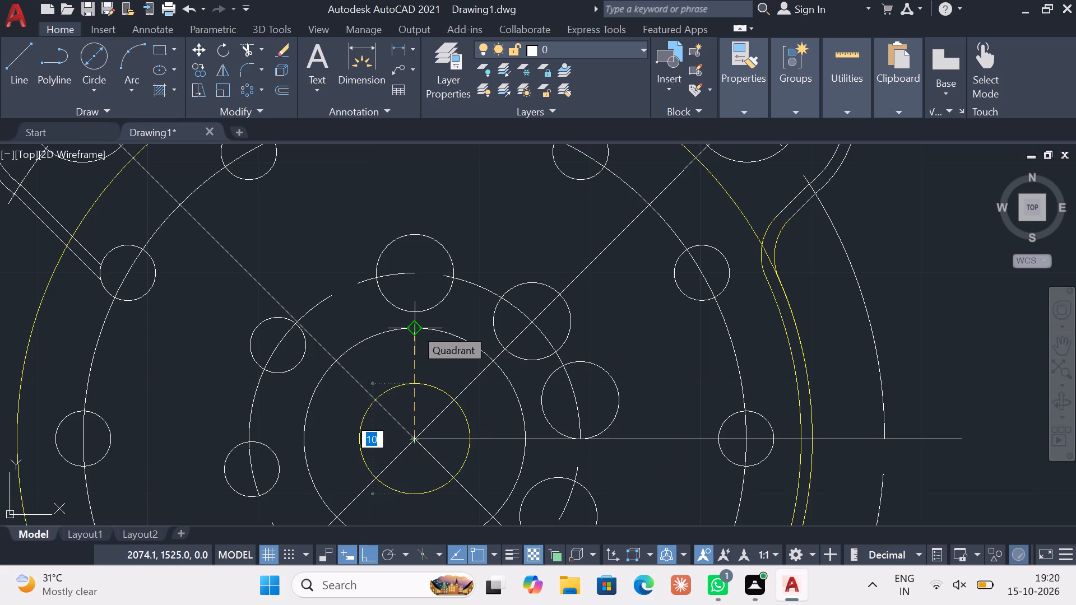
{"action": "type", "text": "70"}
{"action": "key", "text": "Return"}
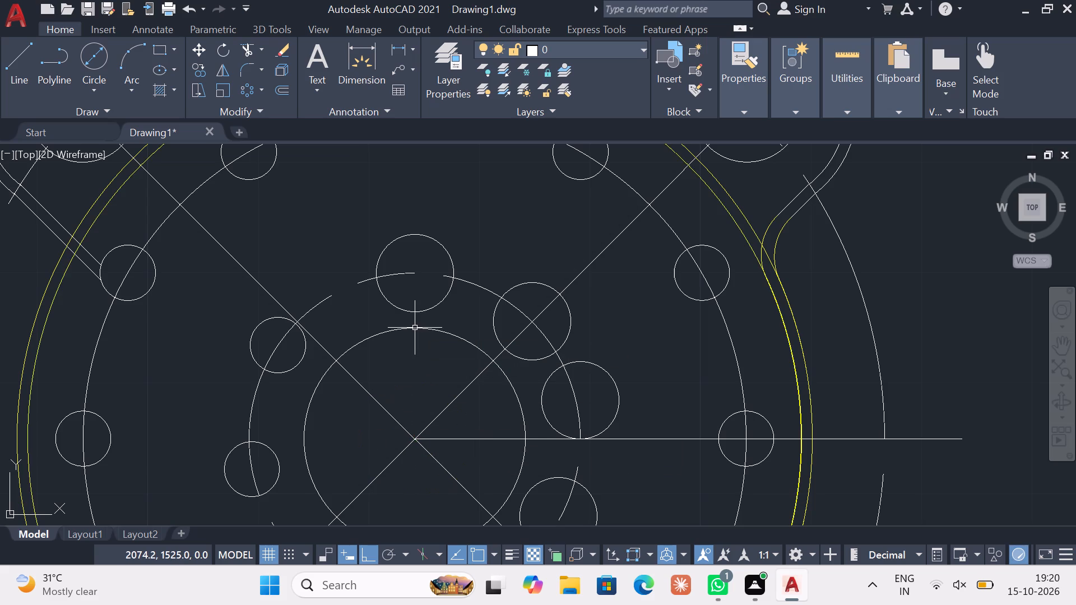
{"action": "key", "text": "Escape"}
Fillet the upper-left lug's lower outer side line to the outer yellow circle at radius 5 mm.
{"action": "scroll", "coordinate": [243, 348], "scroll_direction": "down", "scroll_amount": 2}
{"action": "middle_click_drag", "start_coordinate": [182, 344], "coordinate": [290, 361]}
{"action": "key", "text": "Escape"}
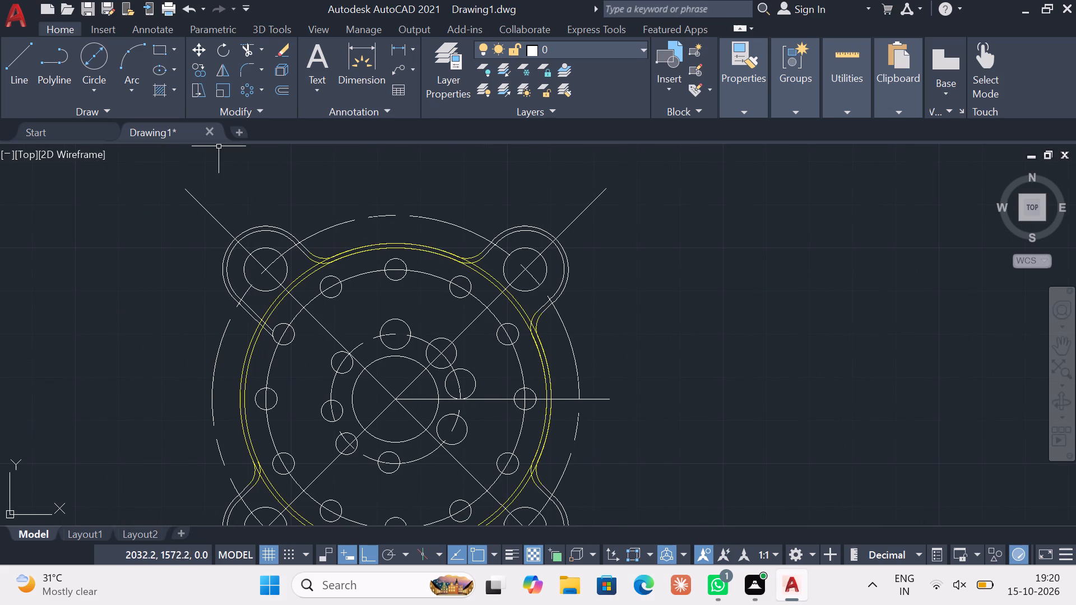
{"action": "key", "text": "Escape"}
{"action": "left_click", "coordinate": [264, 67]}
{"action": "left_click", "coordinate": [222, 89]}
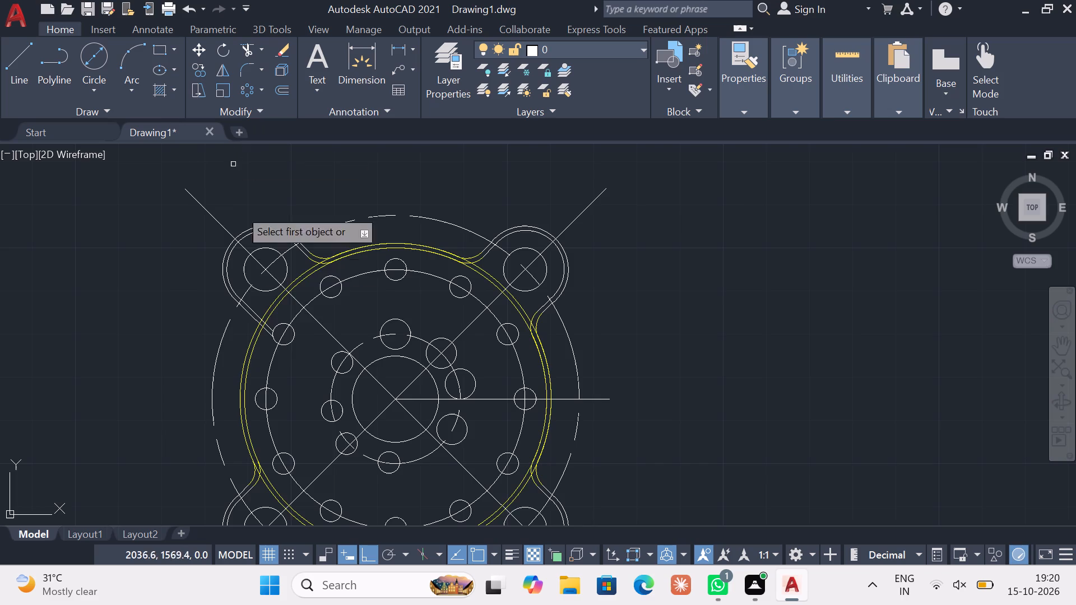
{"action": "scroll", "coordinate": [256, 307], "scroll_direction": "up", "scroll_amount": 1}
{"action": "key", "text": "r"}
{"action": "key", "text": "Return"}
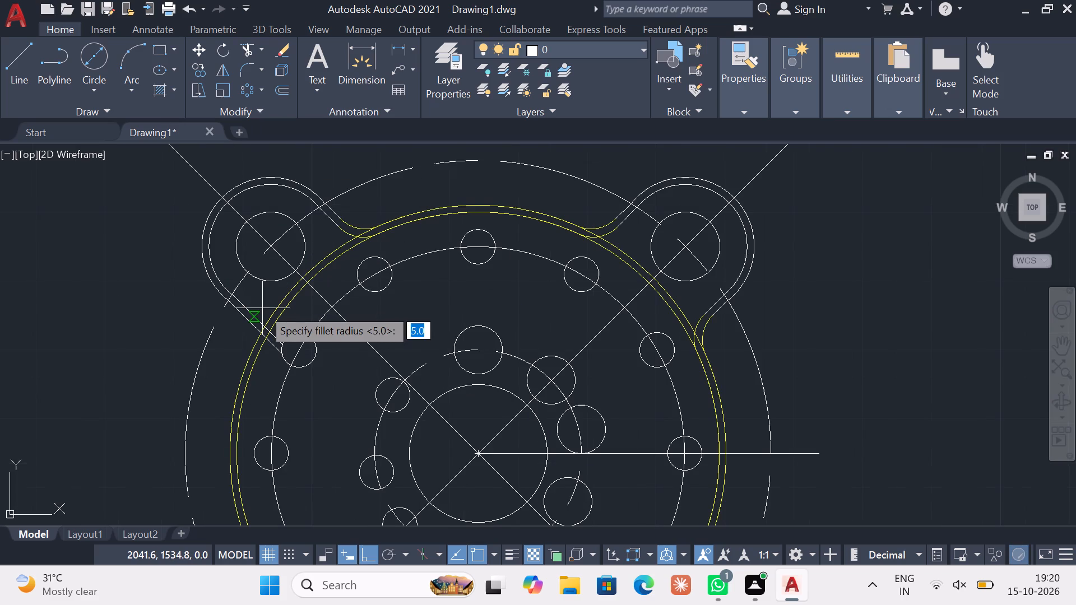
{"action": "key", "text": "5"}
{"action": "key", "text": "Return"}
{"action": "scroll", "coordinate": [262, 308], "scroll_direction": "up", "scroll_amount": 2}
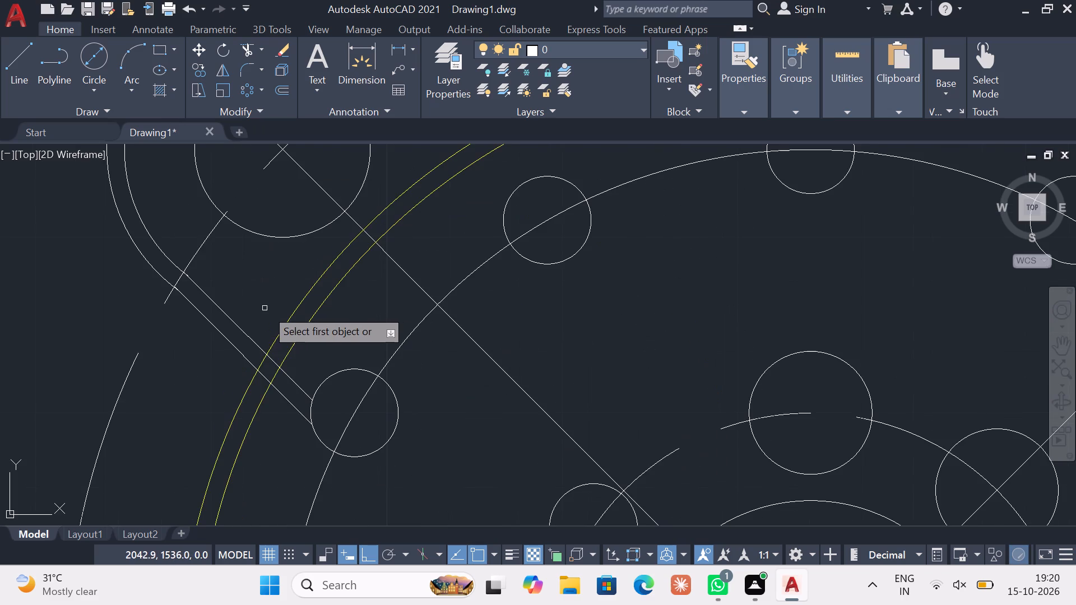
{"action": "left_click", "coordinate": [234, 346]}
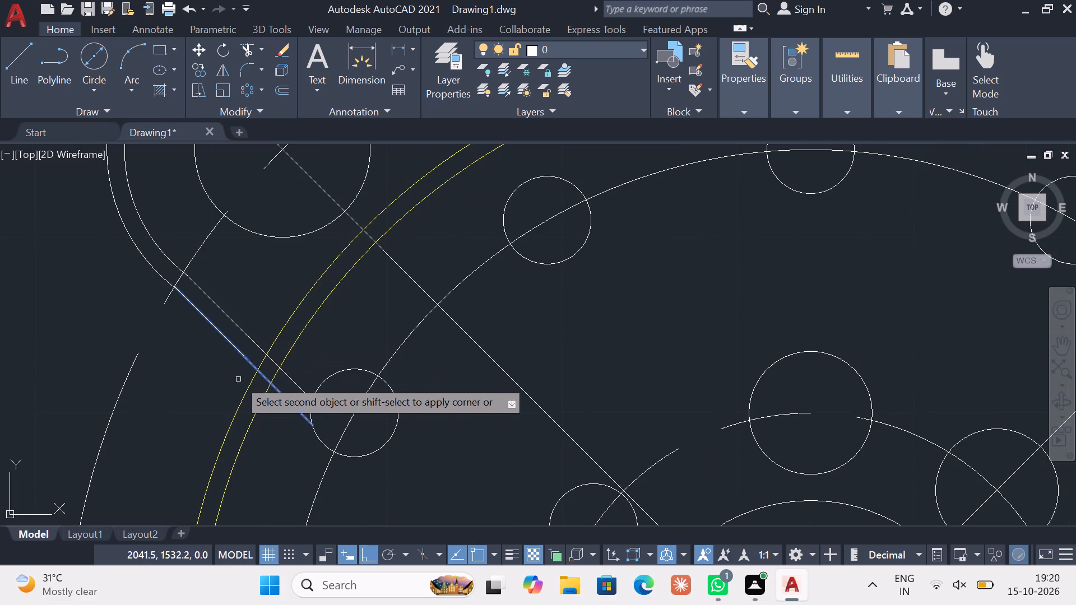
{"action": "left_click", "coordinate": [243, 393]}
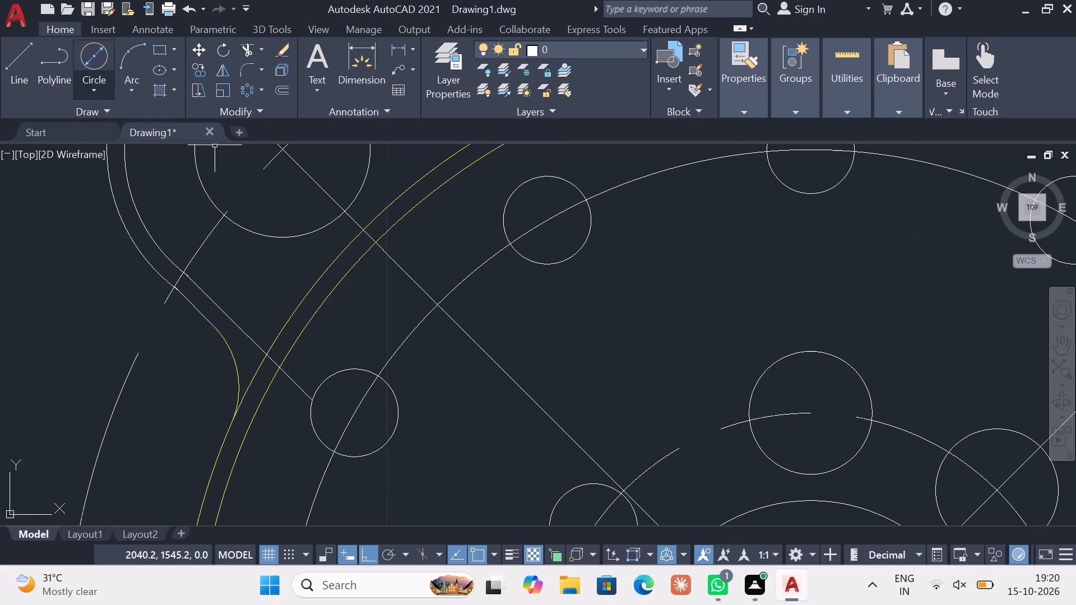
Fillet the upper-left lug's lower inner side line to the inner yellow circle at radius 5 mm.
{"action": "key", "text": "space"}
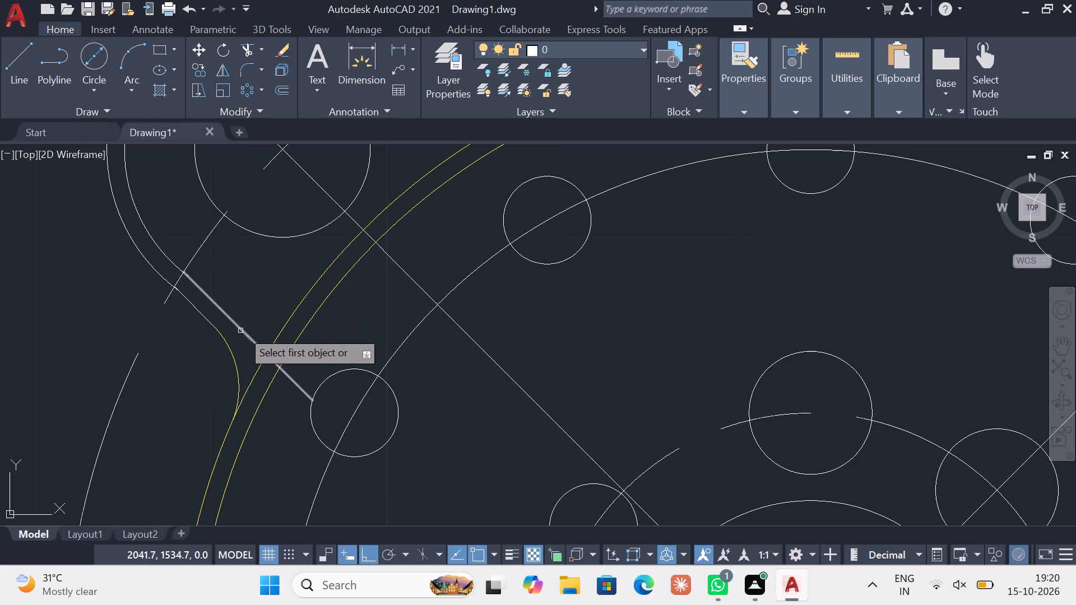
{"action": "left_click", "coordinate": [242, 330]}
{"action": "left_click", "coordinate": [270, 392]}
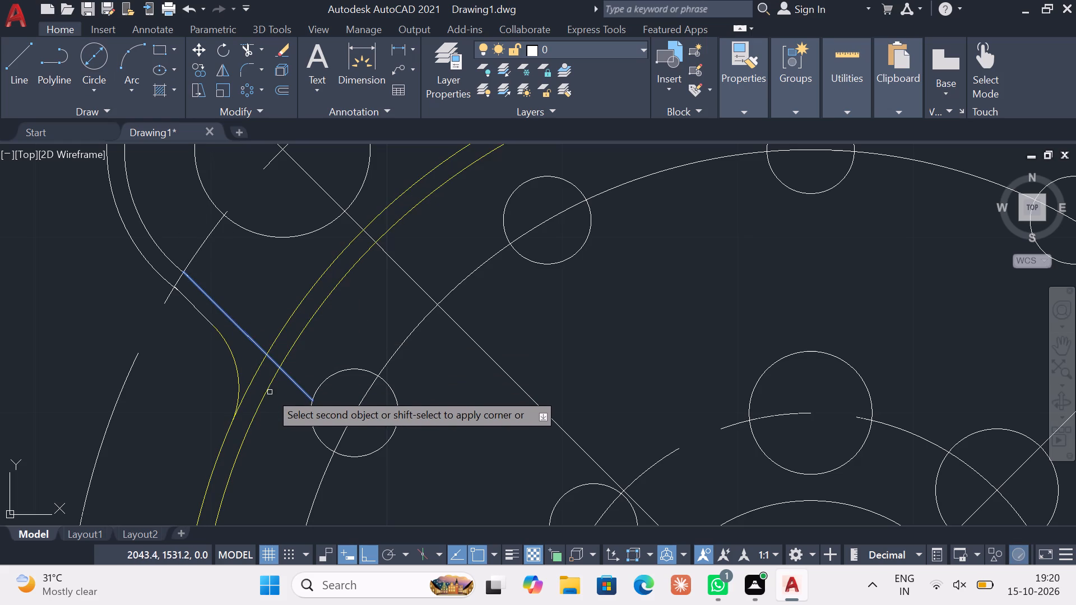
{"action": "left_click", "coordinate": [265, 396]}
{"action": "key", "text": "Escape"}
Trim both yellow circles across the upper-left lug's neck between its lower fillets and the diagonal centreline.
{"action": "left_click", "coordinate": [251, 45]}
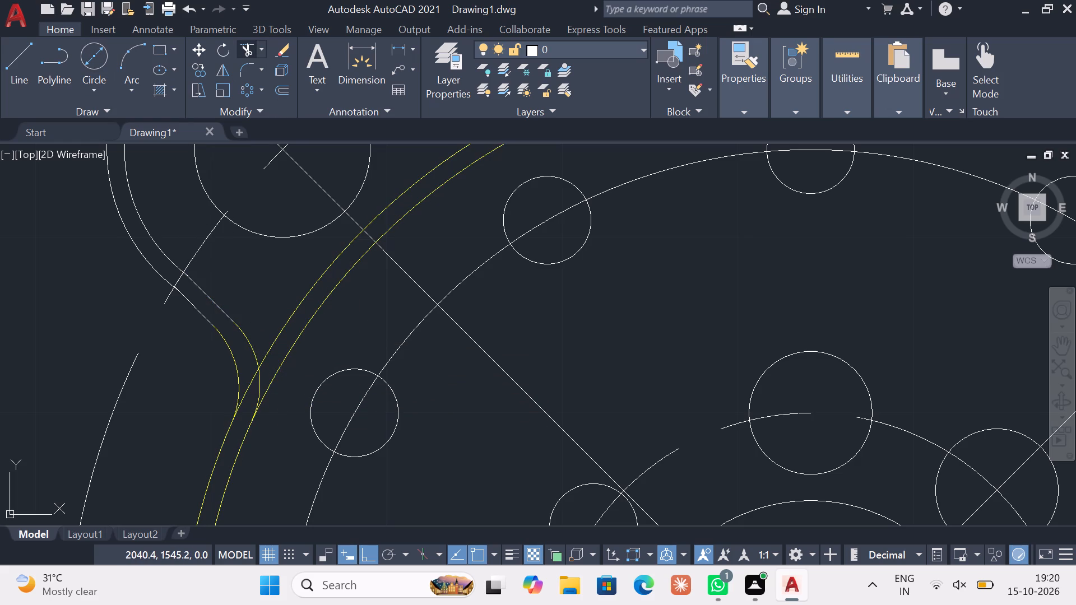
{"action": "left_click", "coordinate": [251, 385]}
{"action": "key", "text": "Escape"}
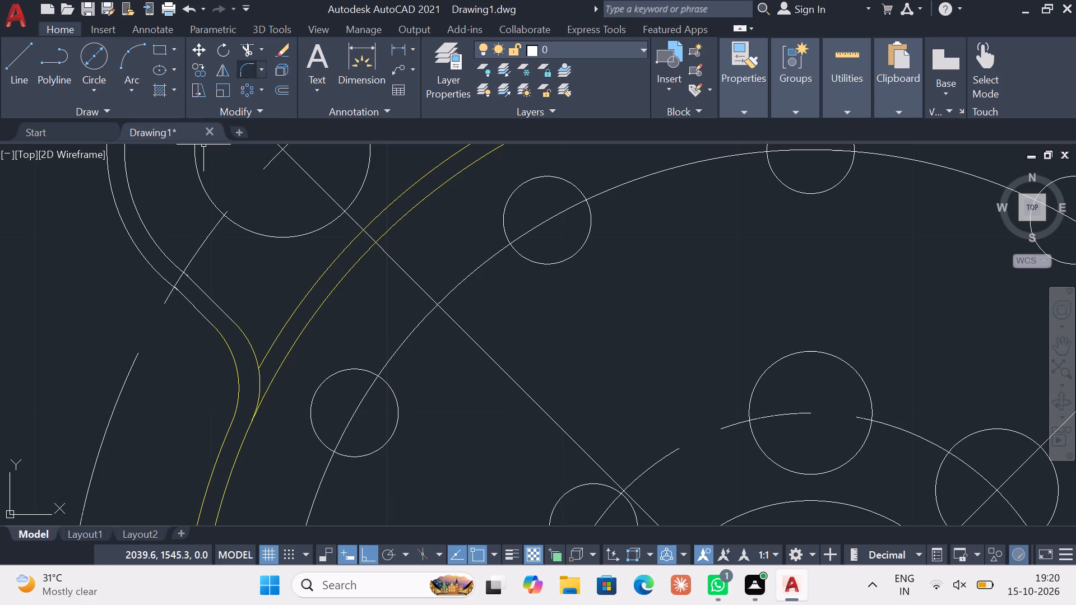
{"action": "left_click", "coordinate": [244, 43]}
{"action": "left_click", "coordinate": [276, 333]}
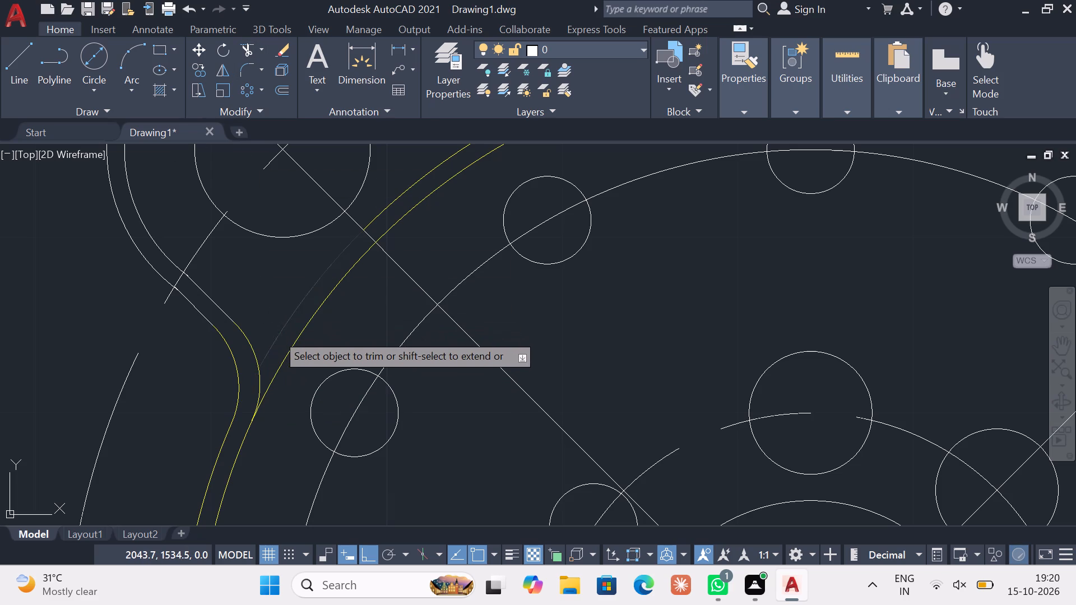
{"action": "key", "text": "Escape"}
{"action": "left_click", "coordinate": [244, 49]}
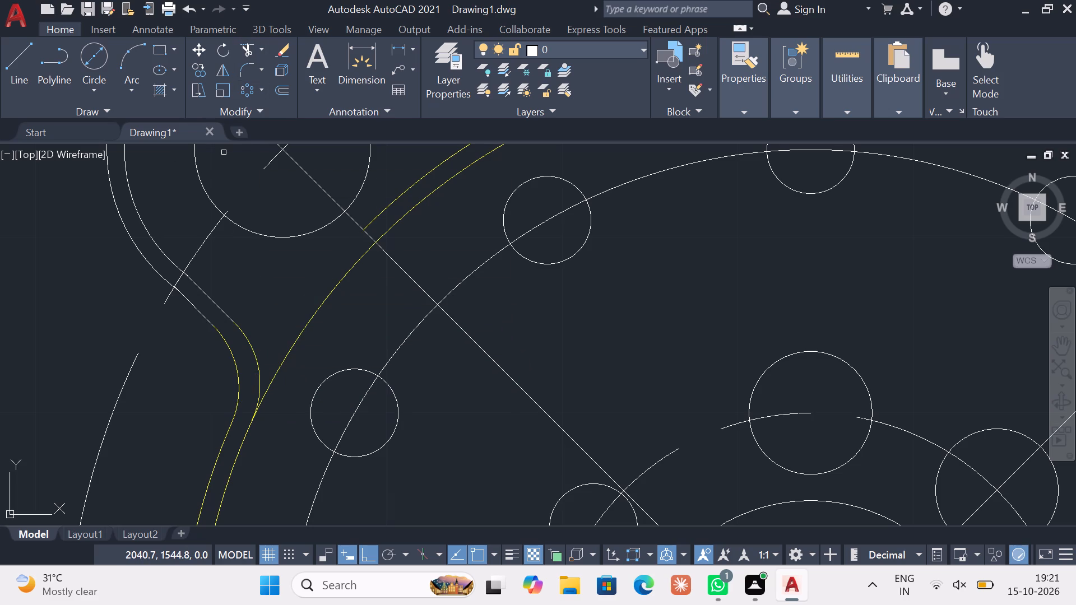
{"action": "left_click", "coordinate": [296, 337]}
{"action": "key", "text": "Escape"}
Trim the remaining outer and inner yellow arcs between the diagonal centreline and the upper-left lug's upper fillets.
{"action": "left_click", "coordinate": [245, 50]}
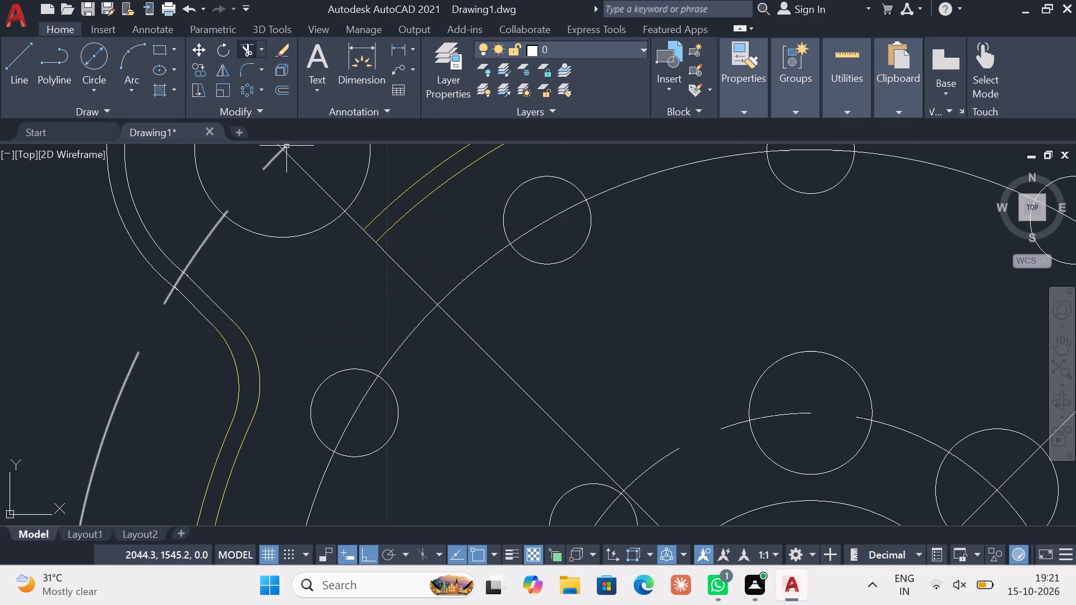
{"action": "left_click", "coordinate": [393, 203]}
{"action": "key", "text": "Escape"}
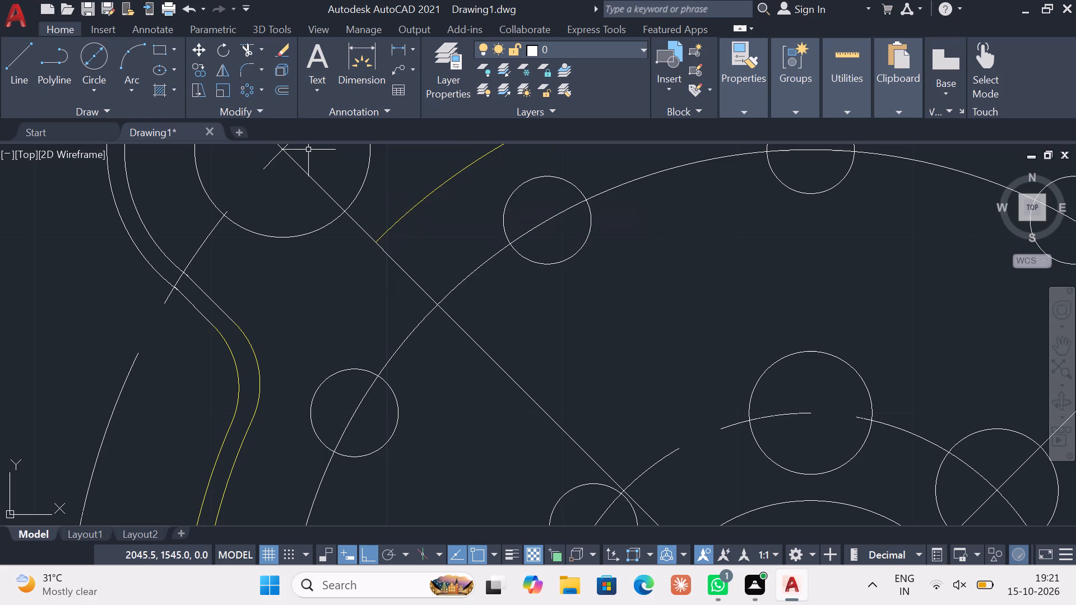
{"action": "key", "text": "Escape"}
{"action": "left_click", "coordinate": [245, 45]}
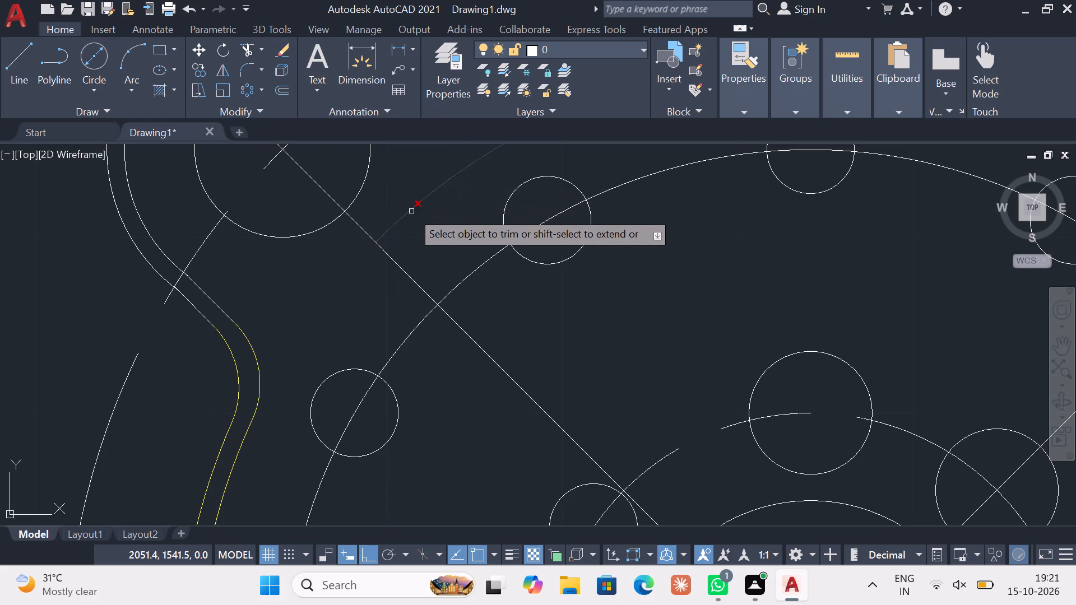
{"action": "left_click", "coordinate": [411, 211]}
{"action": "key", "text": "Escape"}
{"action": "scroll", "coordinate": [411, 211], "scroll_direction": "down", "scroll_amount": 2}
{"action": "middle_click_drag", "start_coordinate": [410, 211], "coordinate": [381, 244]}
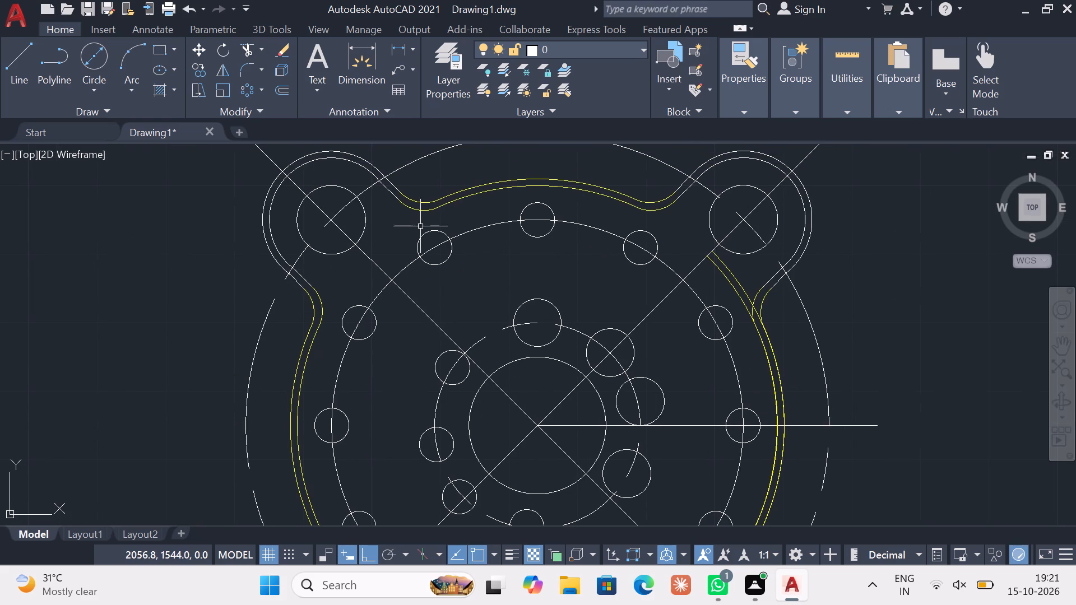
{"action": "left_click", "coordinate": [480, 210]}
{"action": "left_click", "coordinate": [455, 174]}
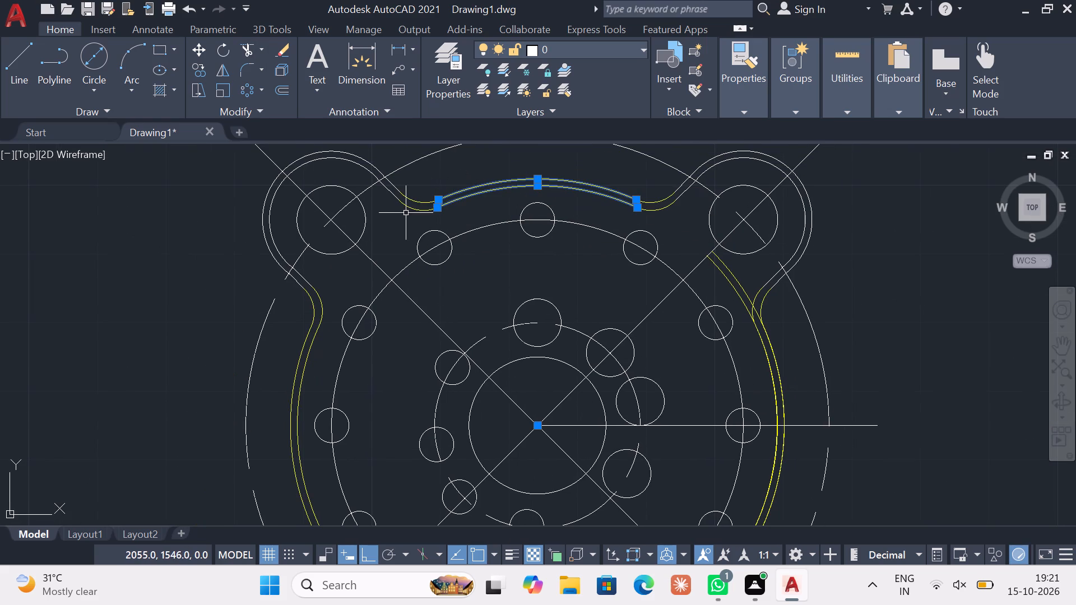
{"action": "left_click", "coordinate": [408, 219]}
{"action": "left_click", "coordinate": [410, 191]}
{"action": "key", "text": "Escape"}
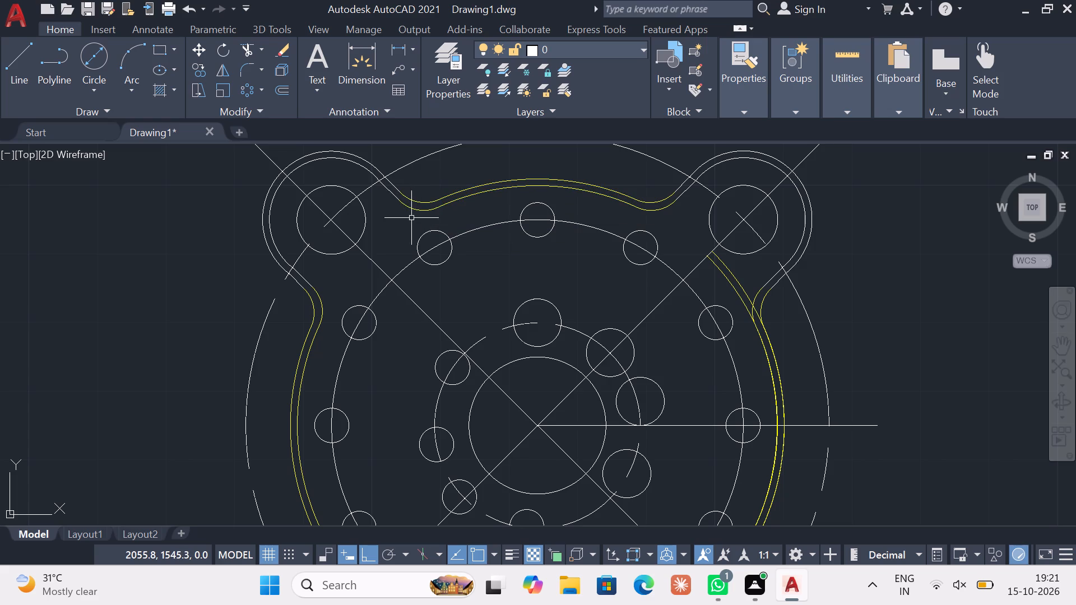
Set the colour of the two yellow arcs between the upper lugs and their adjoining fillets to ByLayer.
{"action": "left_click", "coordinate": [412, 220]}
{"action": "left_click", "coordinate": [426, 175]}
{"action": "left_click", "coordinate": [503, 201]}
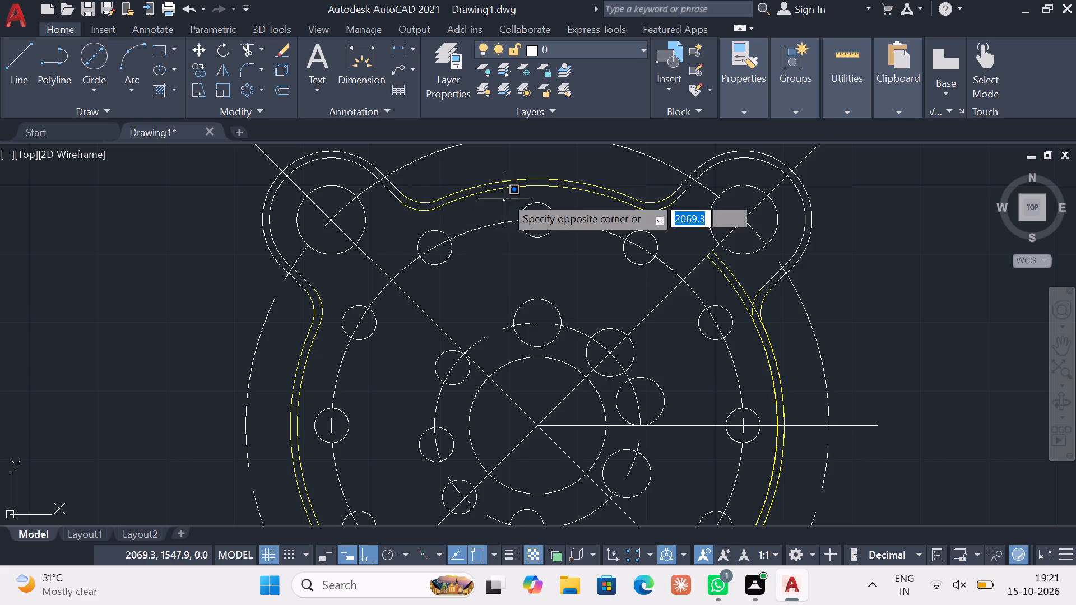
{"action": "left_click", "coordinate": [485, 171]}
{"action": "left_click", "coordinate": [434, 223]}
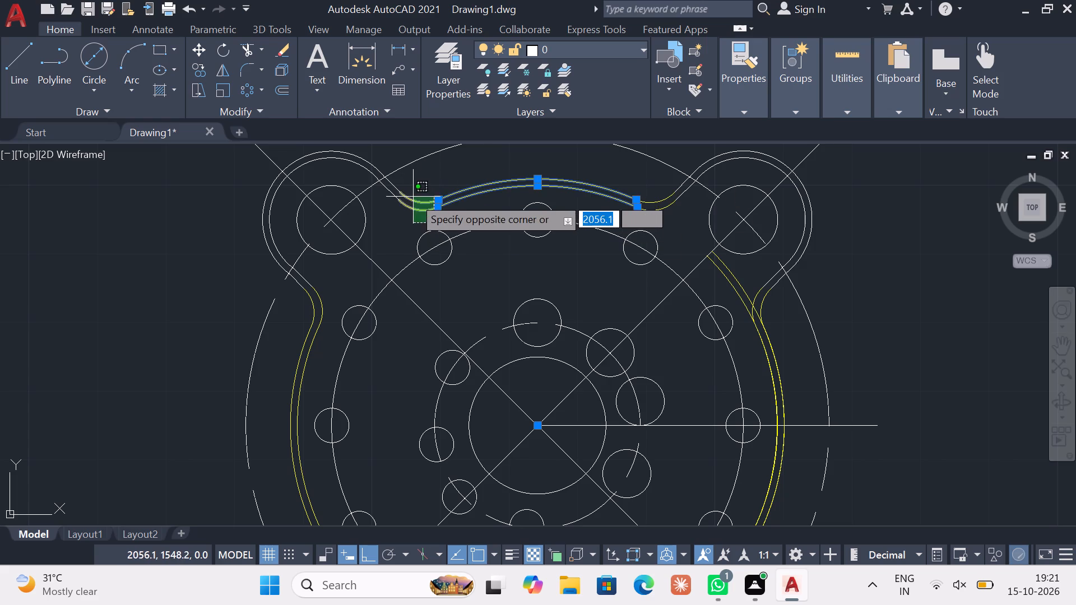
{"action": "left_click", "coordinate": [413, 193]}
{"action": "left_click", "coordinate": [672, 217]}
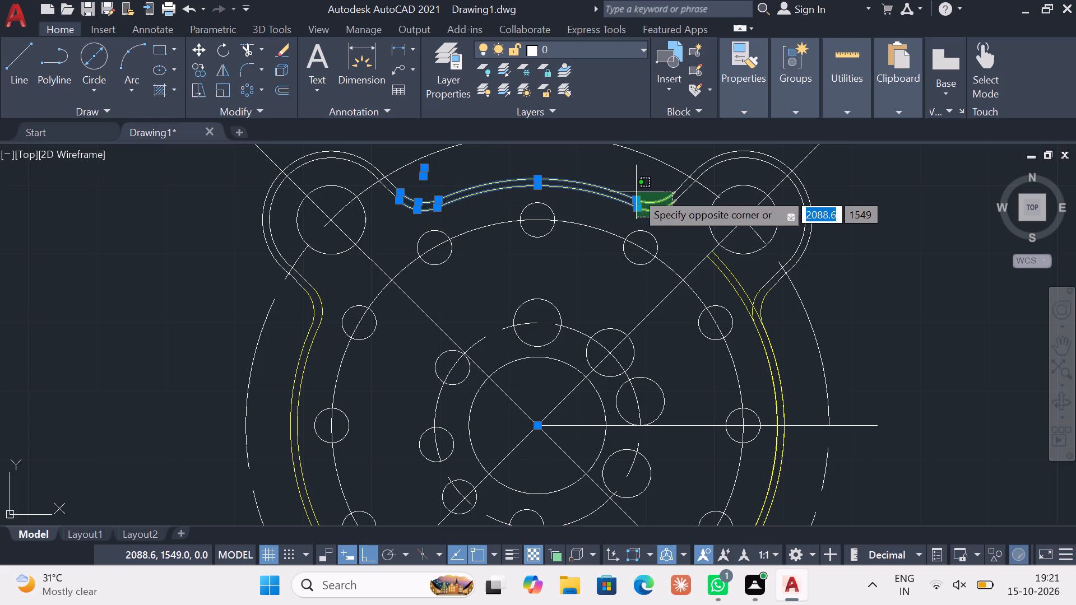
{"action": "left_click", "coordinate": [636, 192]}
{"action": "left_click", "coordinate": [736, 105]}
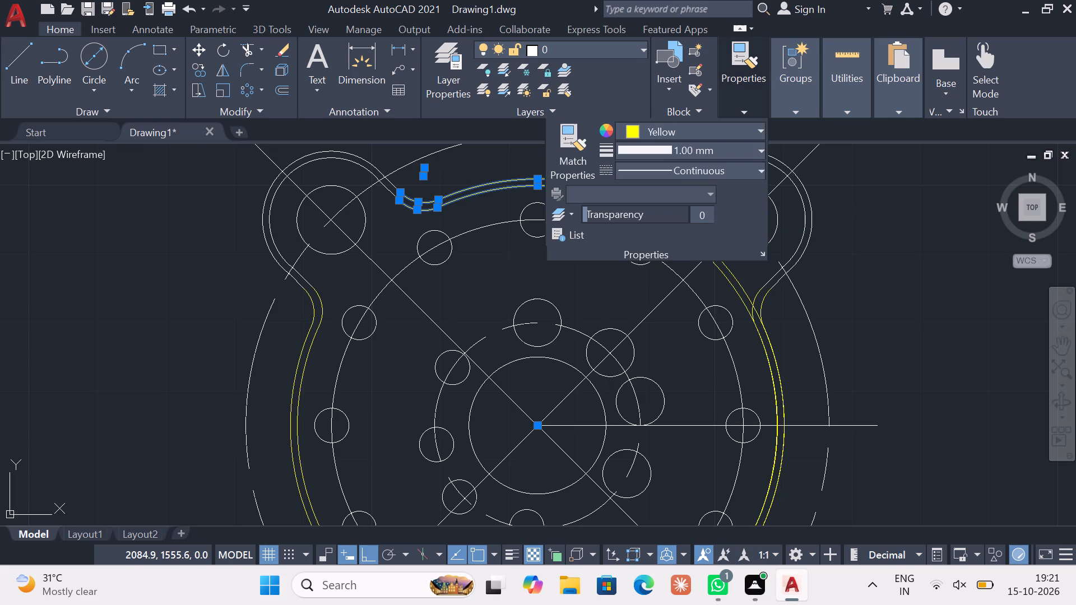
{"action": "left_click", "coordinate": [725, 133]}
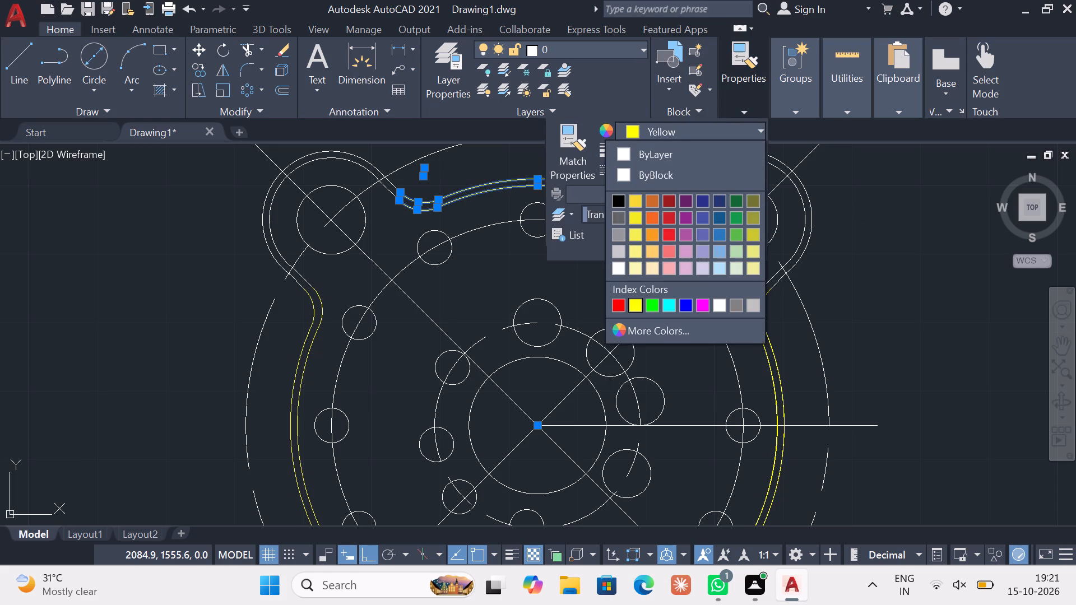
{"action": "left_click", "coordinate": [622, 152]}
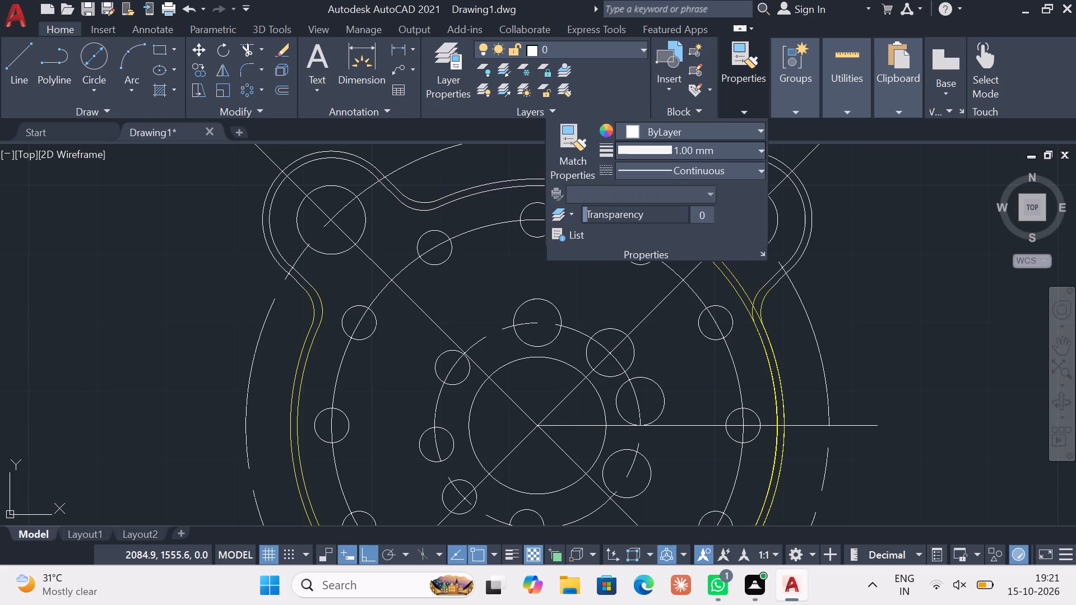
{"action": "key", "text": "Escape"}
{"action": "key", "text": "Escape"}
{"action": "left_click", "coordinate": [879, 234]}
{"action": "key", "text": "Escape"}
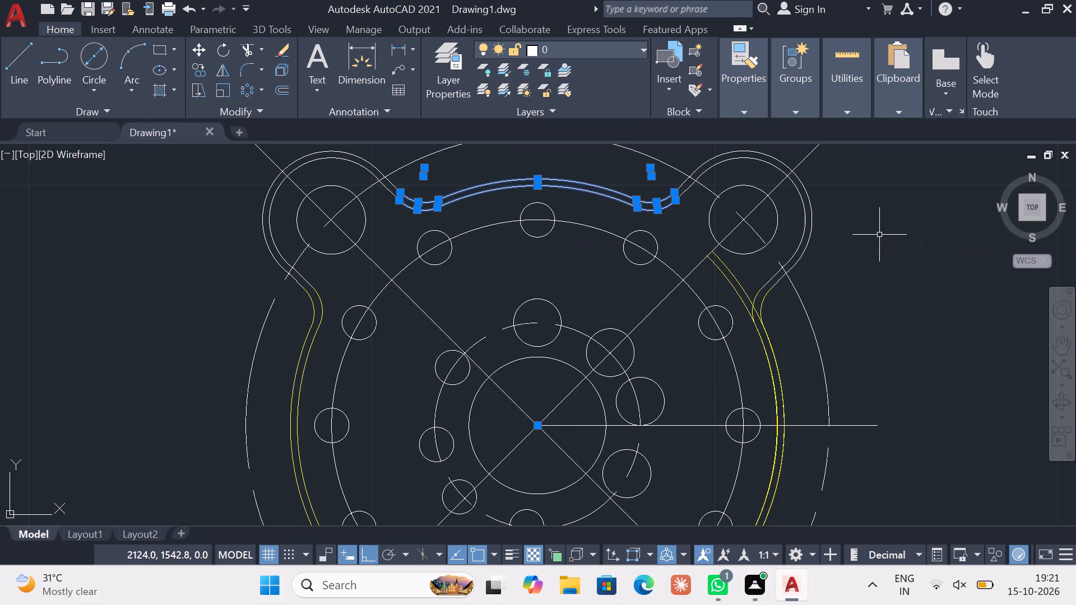
{"action": "key", "text": "Escape"}
Trim the leftover yellow arcs crossing the upper-right lug's neck back to its lower fillets.
{"action": "scroll", "coordinate": [816, 246], "scroll_direction": "down", "scroll_amount": 1}
{"action": "middle_click_drag", "start_coordinate": [729, 229], "coordinate": [639, 188]}
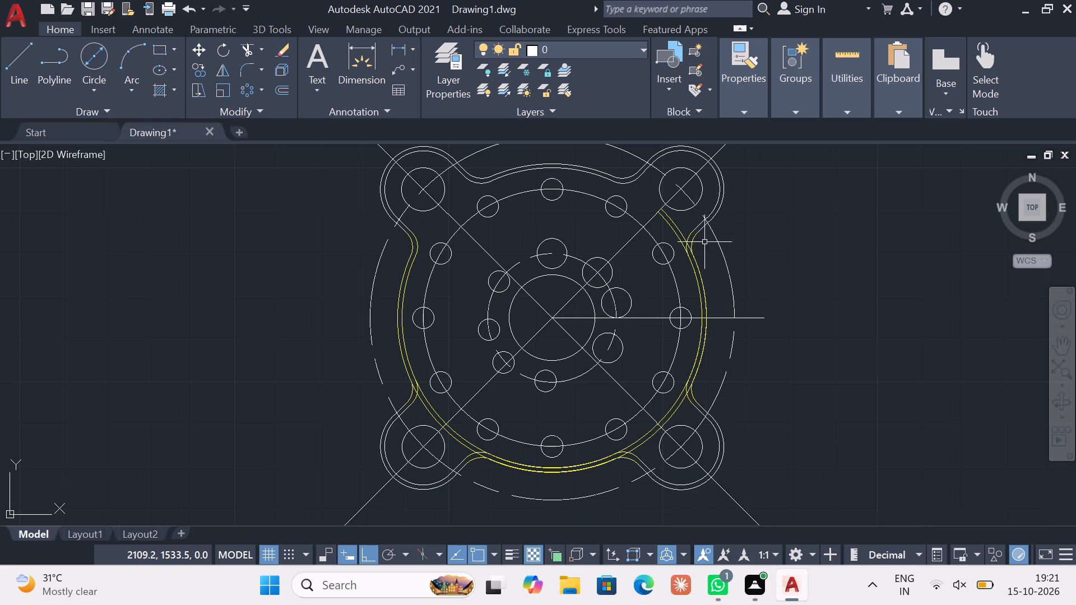
{"action": "key", "text": "Escape"}
{"action": "left_click", "coordinate": [245, 41]}
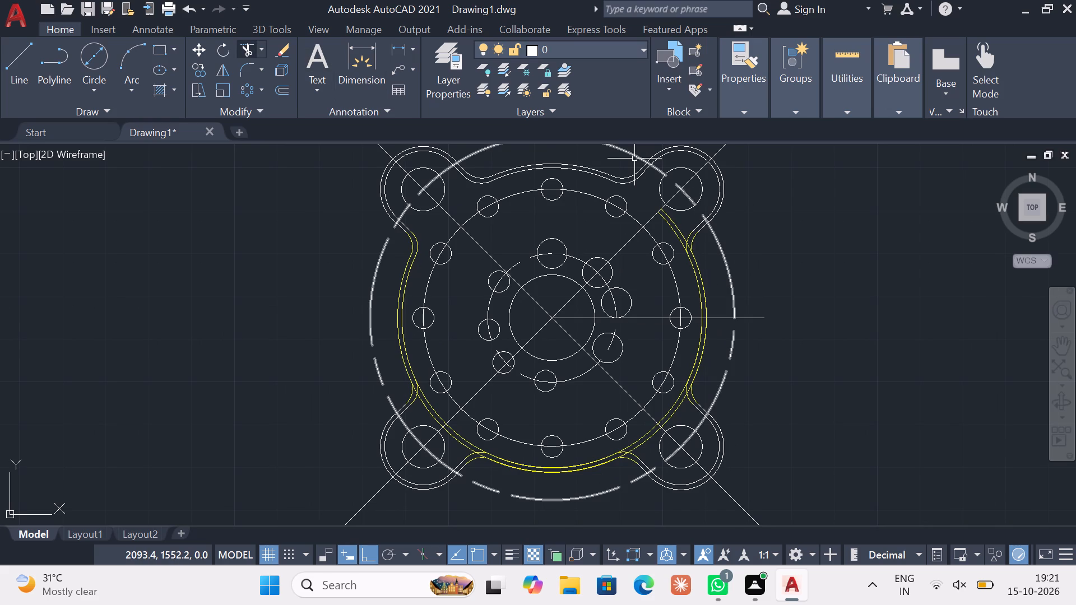
{"action": "scroll", "coordinate": [701, 244], "scroll_direction": "up", "scroll_amount": 3}
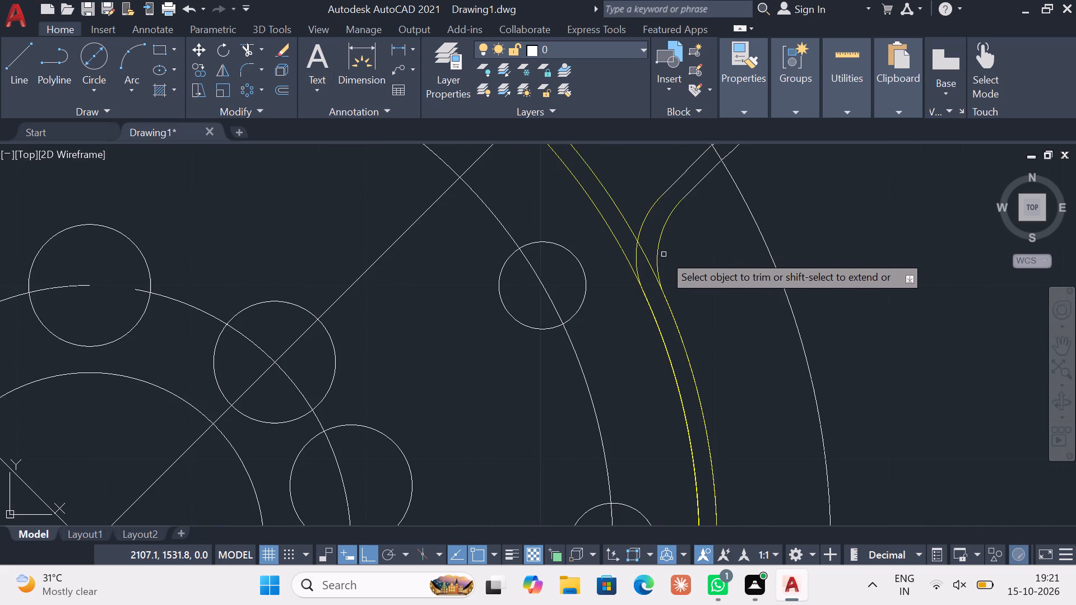
{"action": "left_click", "coordinate": [644, 256]}
{"action": "left_click", "coordinate": [628, 222]}
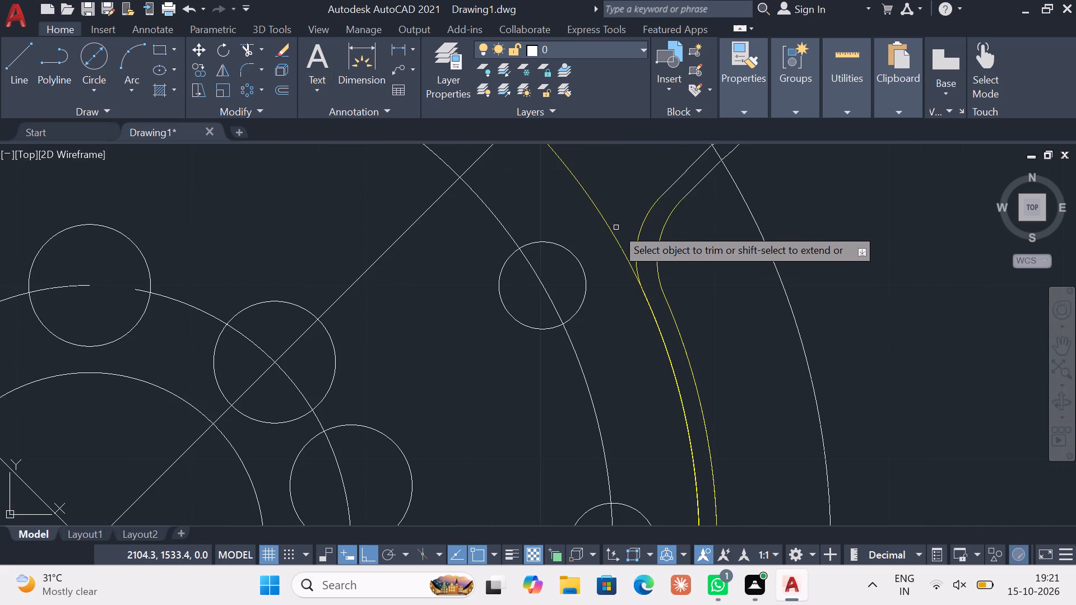
{"action": "left_click", "coordinate": [615, 231]}
{"action": "key", "text": "Escape"}
Set the colour of the long yellow arcs around the part's sides and bottom, with the adjoining upper-right outer fillet, to ByLayer.
{"action": "scroll", "coordinate": [615, 231], "scroll_direction": "down", "scroll_amount": 3}
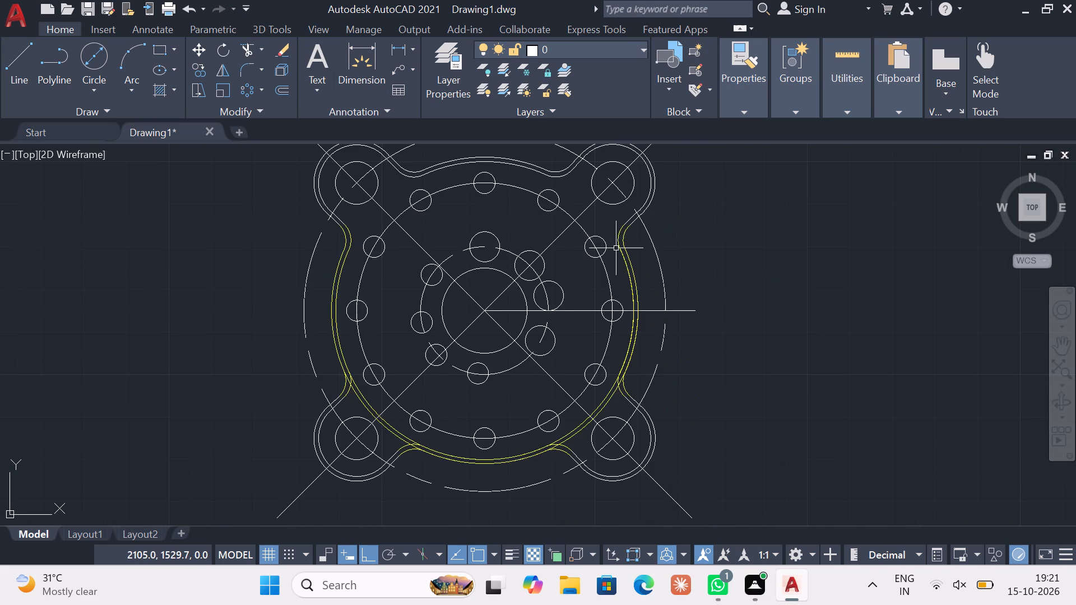
{"action": "middle_click_drag", "start_coordinate": [616, 248], "coordinate": [568, 170]}
{"action": "left_click", "coordinate": [600, 197]}
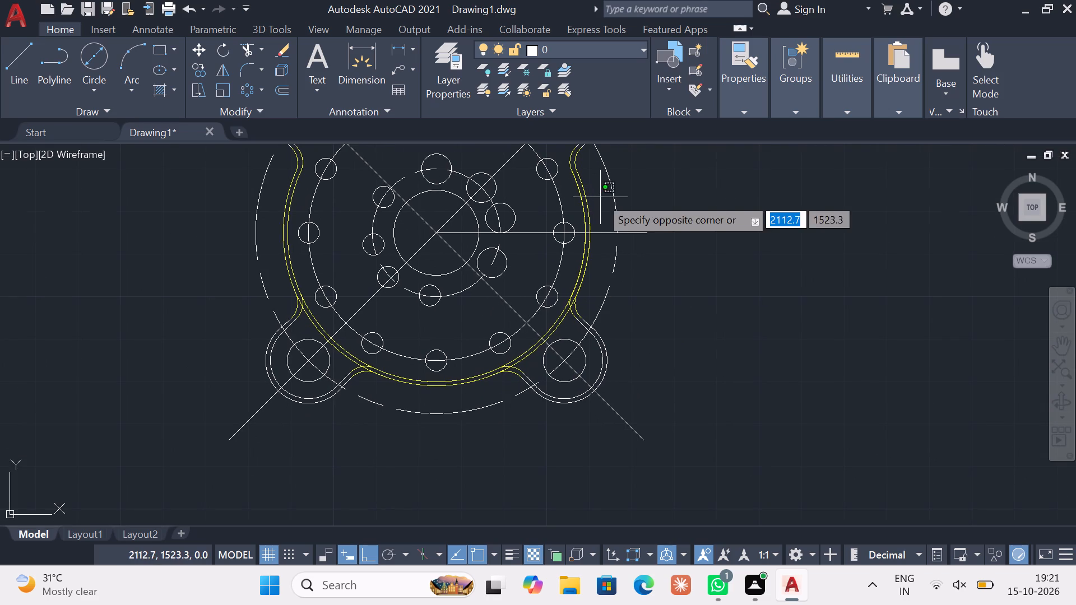
{"action": "left_click", "coordinate": [574, 162]}
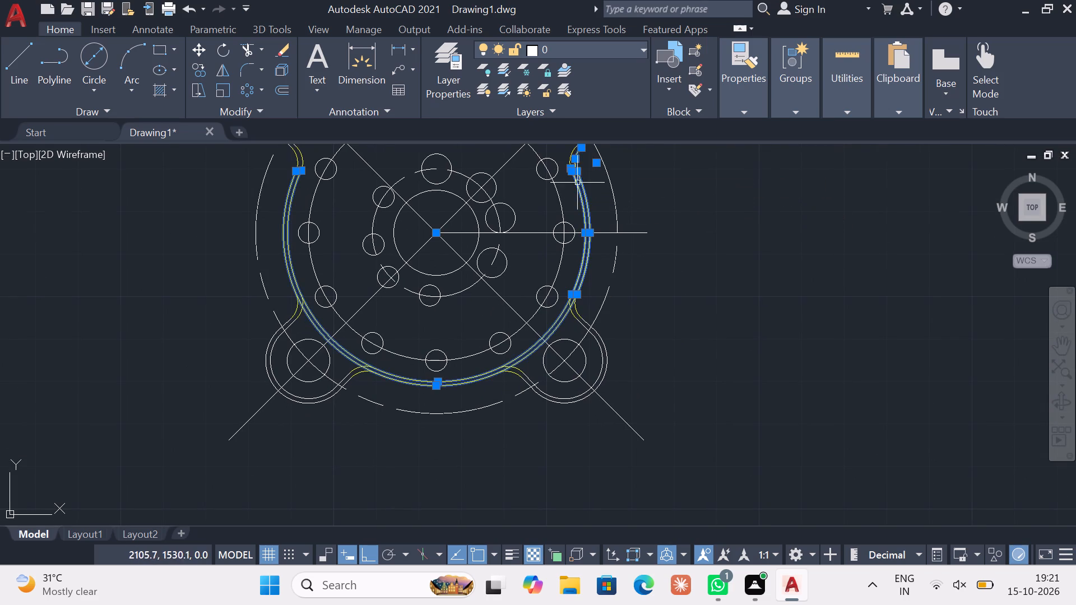
{"action": "left_click", "coordinate": [748, 105]}
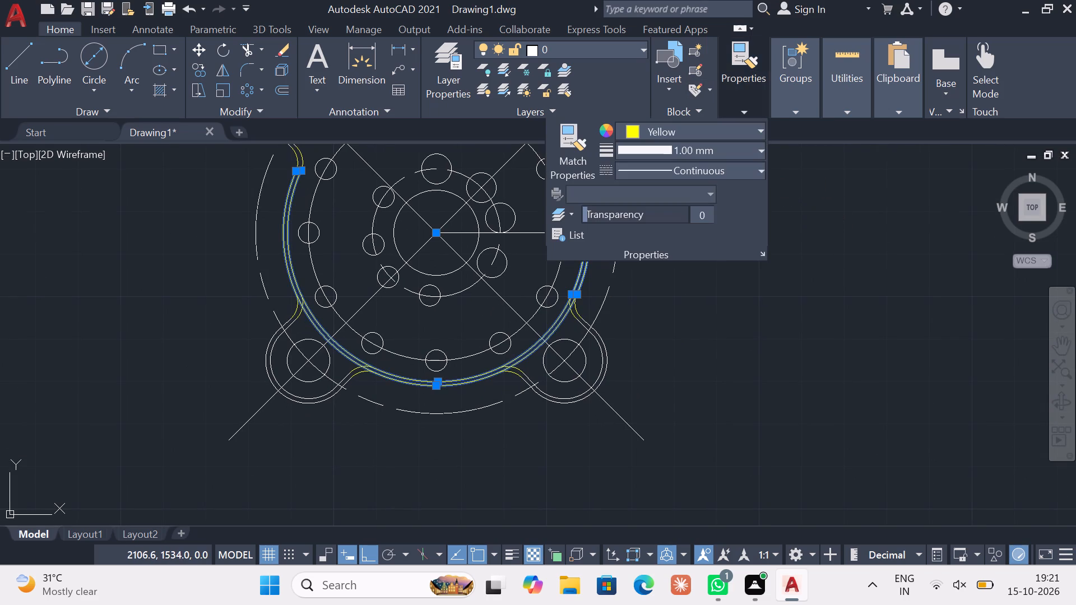
{"action": "left_click", "coordinate": [728, 128]}
{"action": "left_click", "coordinate": [663, 150]}
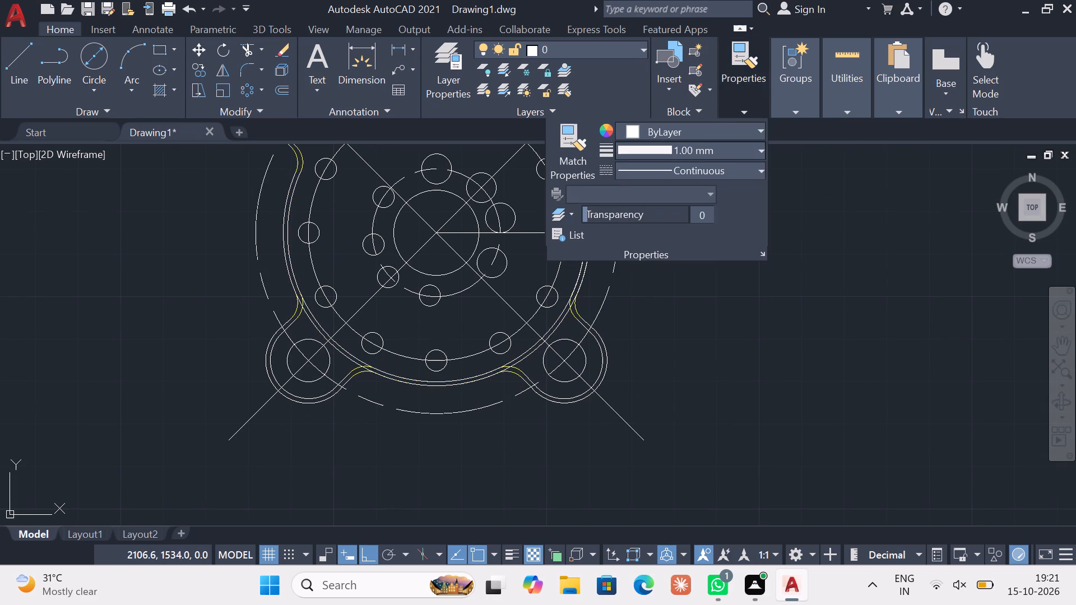
{"action": "key", "text": "Escape"}
{"action": "left_click", "coordinate": [719, 325]}
{"action": "key", "text": "Escape"}
{"action": "key", "text": "Escape"}
{"action": "key", "text": "Escape"}
{"action": "key", "text": "Escape"}
{"action": "key", "text": "Escape"}
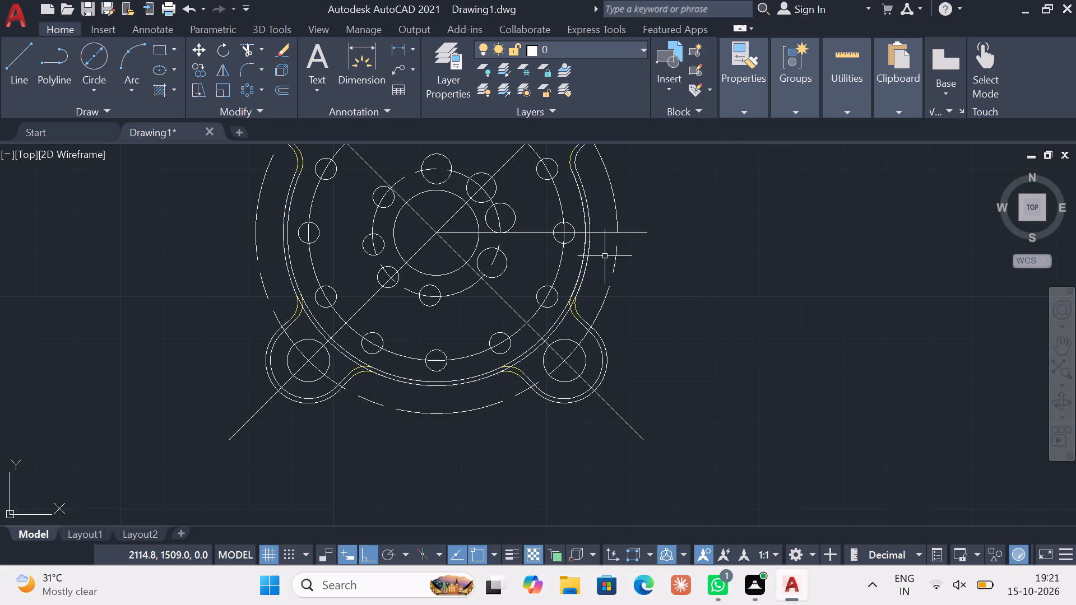
Trim the outer and inner circle arcs across the lower-left lug's neck between its upper fillets and the diagonal centreline.
{"action": "left_click", "coordinate": [251, 54]}
{"action": "scroll", "coordinate": [298, 308], "scroll_direction": "up", "scroll_amount": 4}
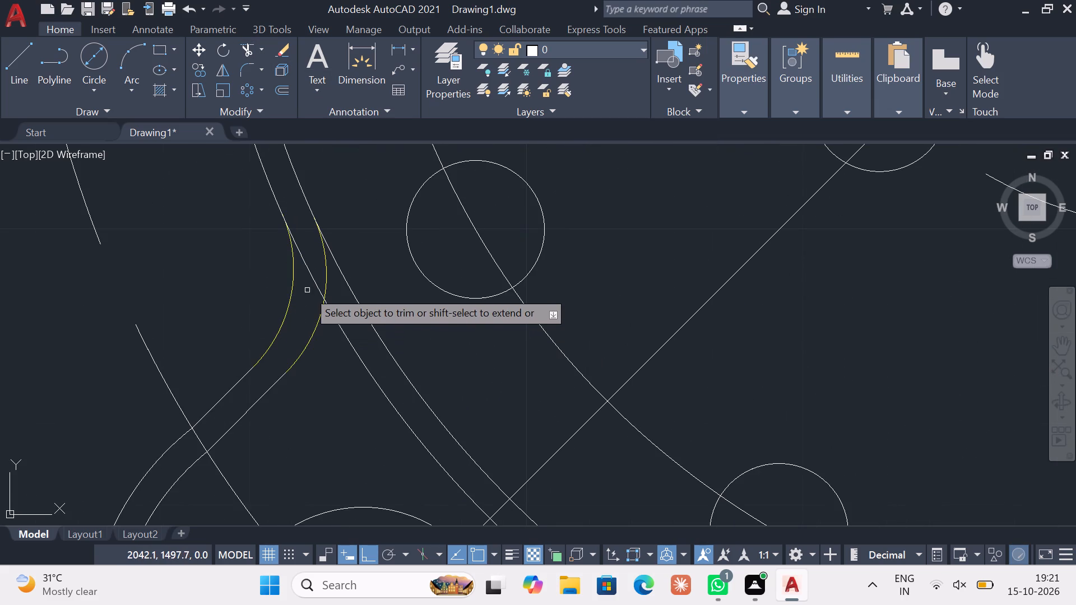
{"action": "left_click", "coordinate": [310, 276]}
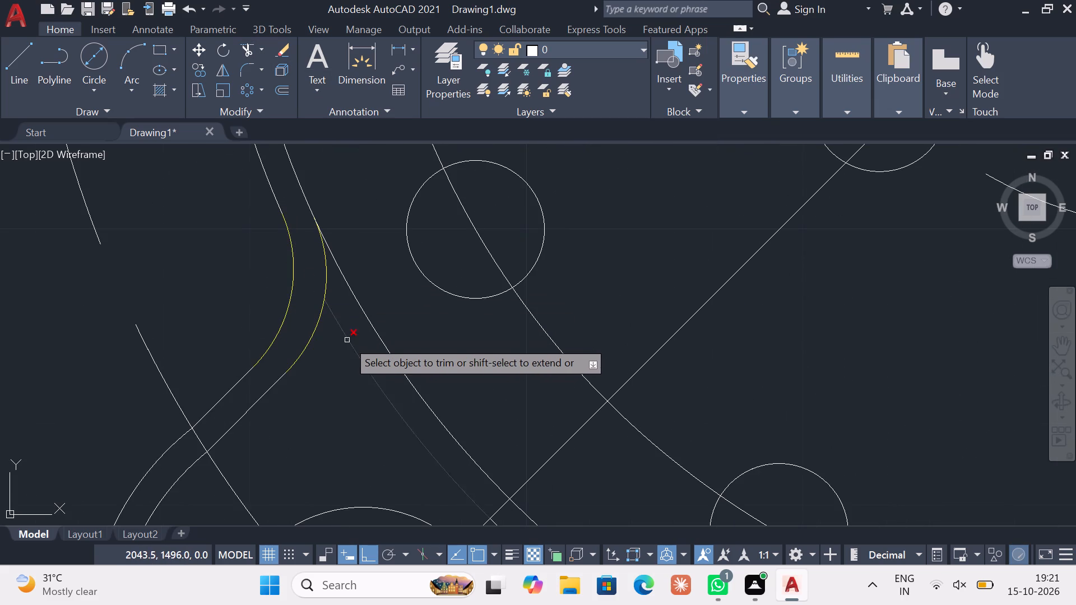
{"action": "left_click", "coordinate": [347, 340]}
{"action": "key", "text": "Escape"}
{"action": "left_click", "coordinate": [243, 53]}
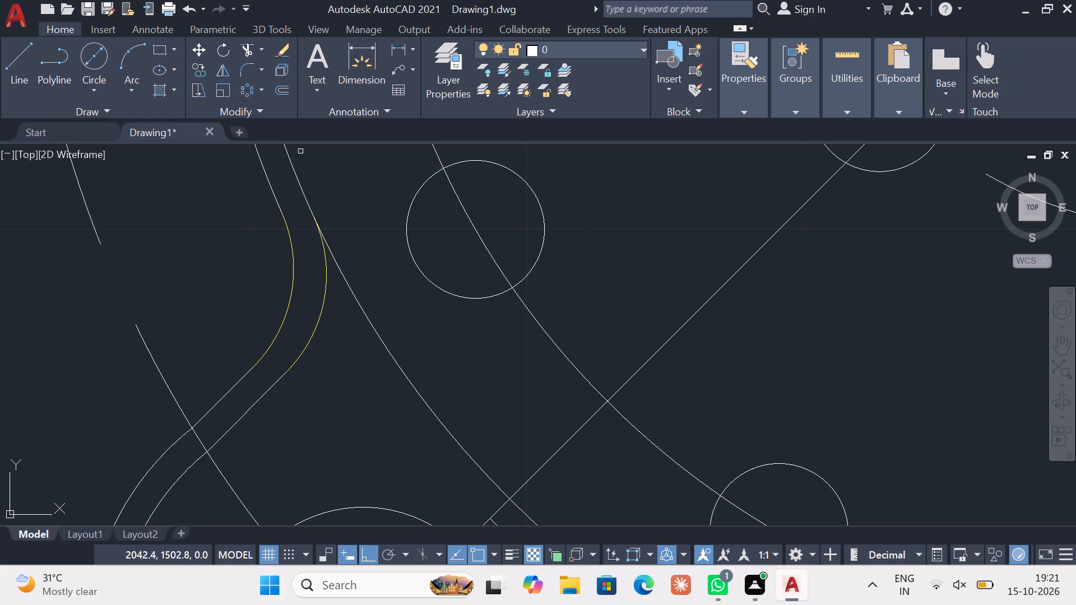
{"action": "left_click", "coordinate": [388, 351]}
{"action": "key", "text": "Escape"}
Trim the remaining outer and inner circle arcs across the lower-left lug's neck, from the diagonal centreline to its lower fillets.
{"action": "scroll", "coordinate": [388, 351], "scroll_direction": "down", "scroll_amount": 4}
{"action": "middle_click_drag", "start_coordinate": [388, 350], "coordinate": [313, 276]}
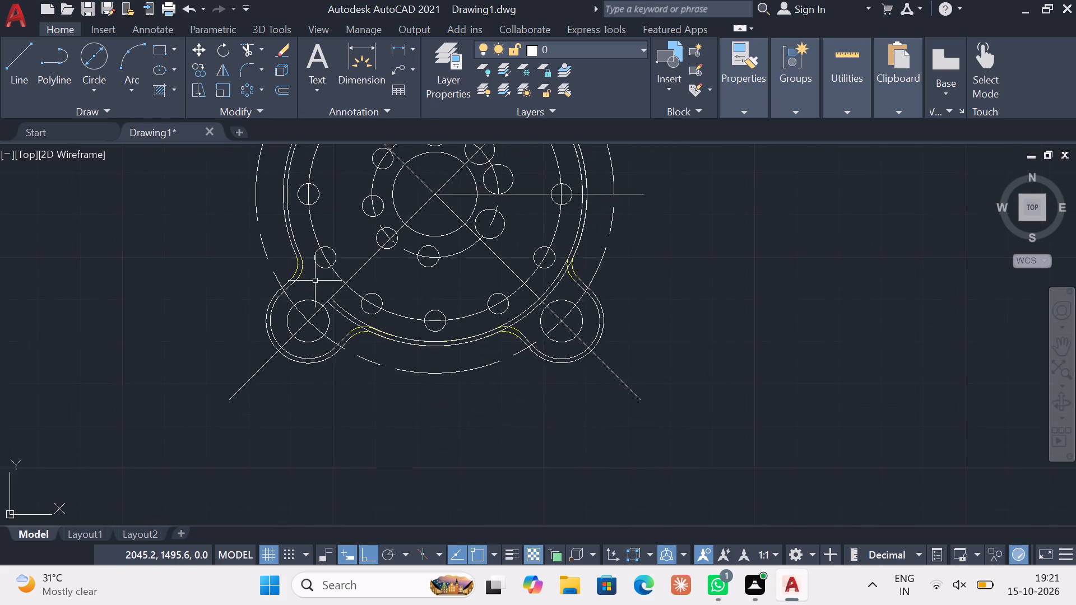
{"action": "scroll", "coordinate": [357, 318], "scroll_direction": "up", "scroll_amount": 3}
{"action": "key", "text": "Escape"}
{"action": "left_click", "coordinate": [250, 49]}
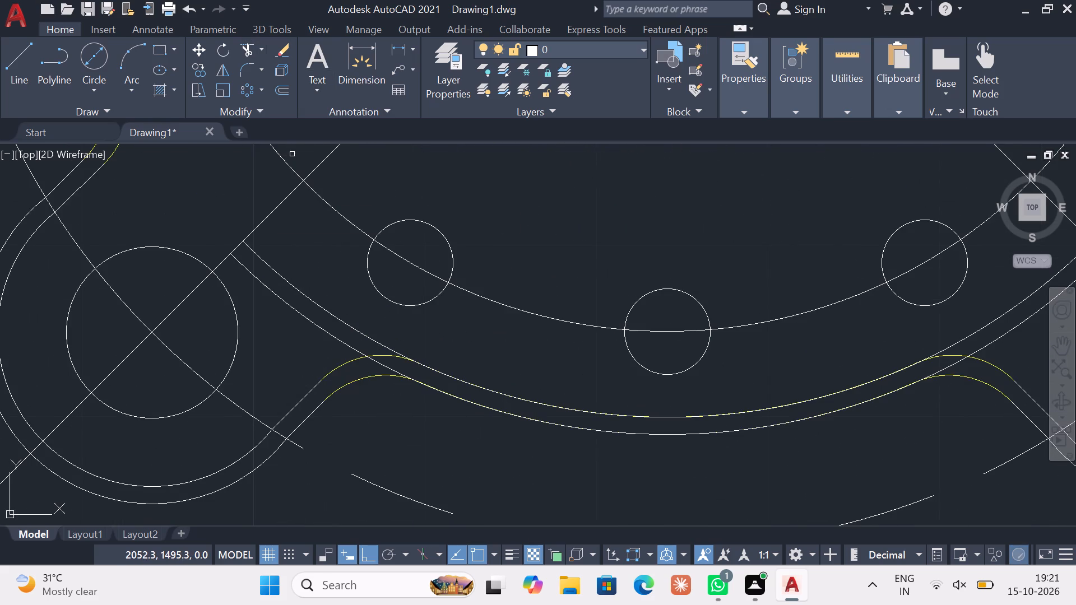
{"action": "left_click", "coordinate": [302, 294]}
{"action": "key", "text": "Escape"}
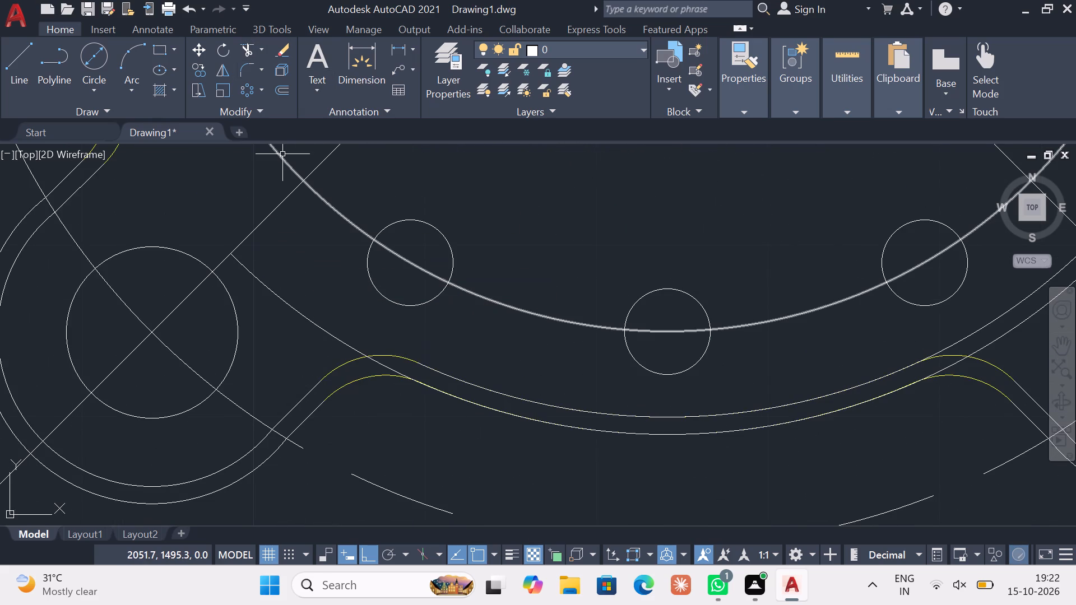
{"action": "left_click", "coordinate": [245, 57]}
{"action": "left_click", "coordinate": [296, 308]}
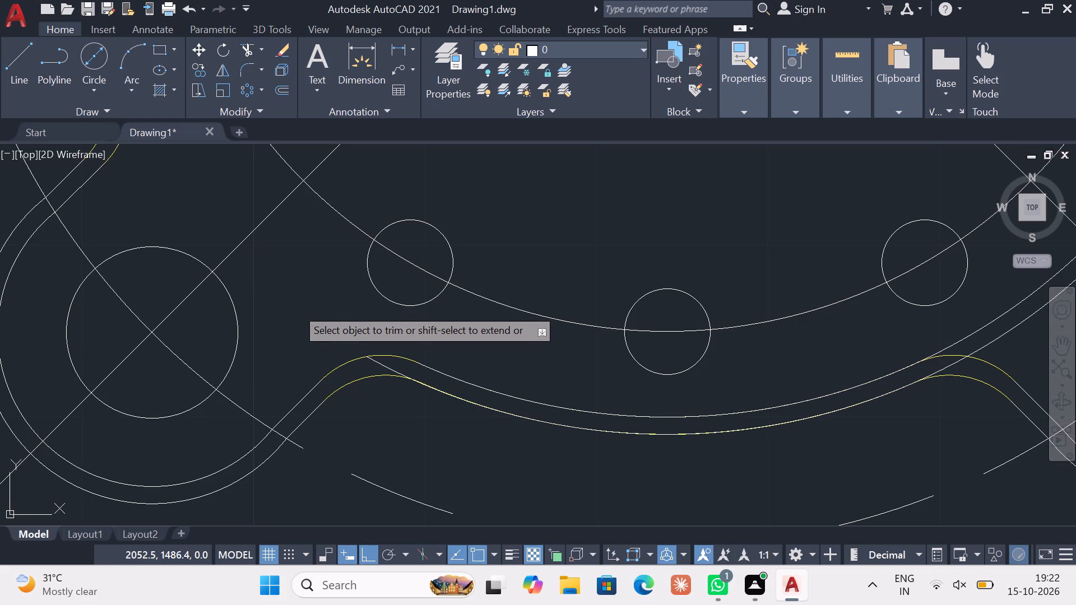
{"action": "key", "text": "Escape"}
{"action": "left_click", "coordinate": [250, 49]}
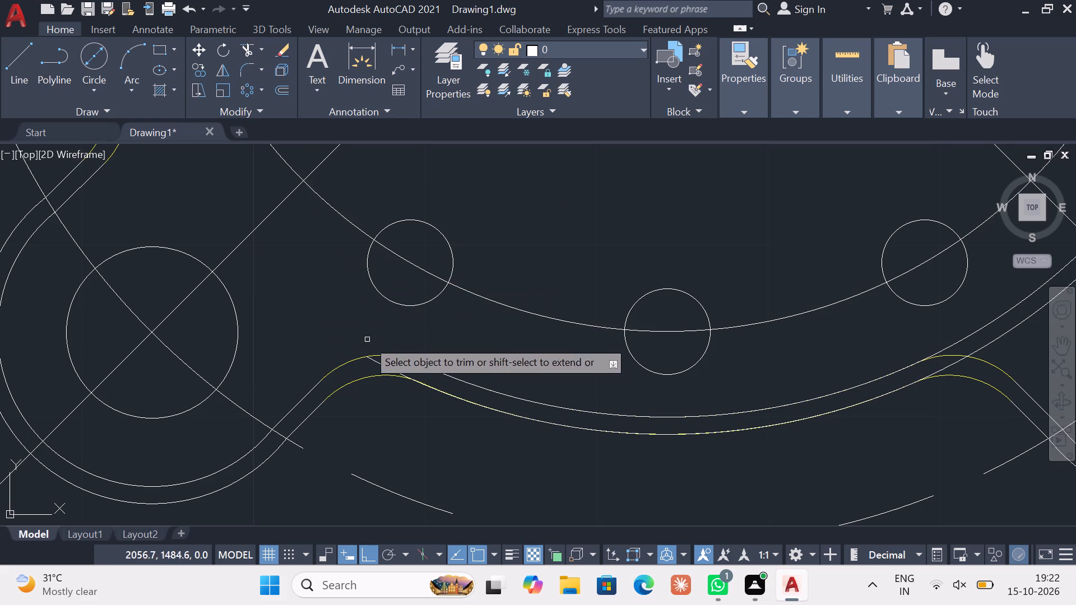
{"action": "left_click", "coordinate": [384, 367]}
{"action": "key", "text": "Escape"}
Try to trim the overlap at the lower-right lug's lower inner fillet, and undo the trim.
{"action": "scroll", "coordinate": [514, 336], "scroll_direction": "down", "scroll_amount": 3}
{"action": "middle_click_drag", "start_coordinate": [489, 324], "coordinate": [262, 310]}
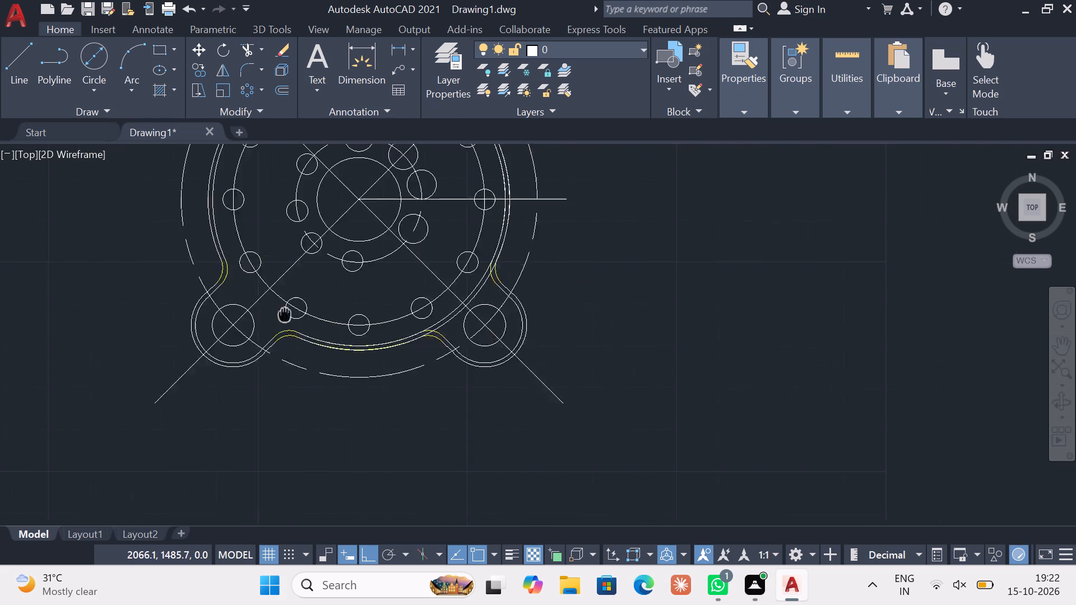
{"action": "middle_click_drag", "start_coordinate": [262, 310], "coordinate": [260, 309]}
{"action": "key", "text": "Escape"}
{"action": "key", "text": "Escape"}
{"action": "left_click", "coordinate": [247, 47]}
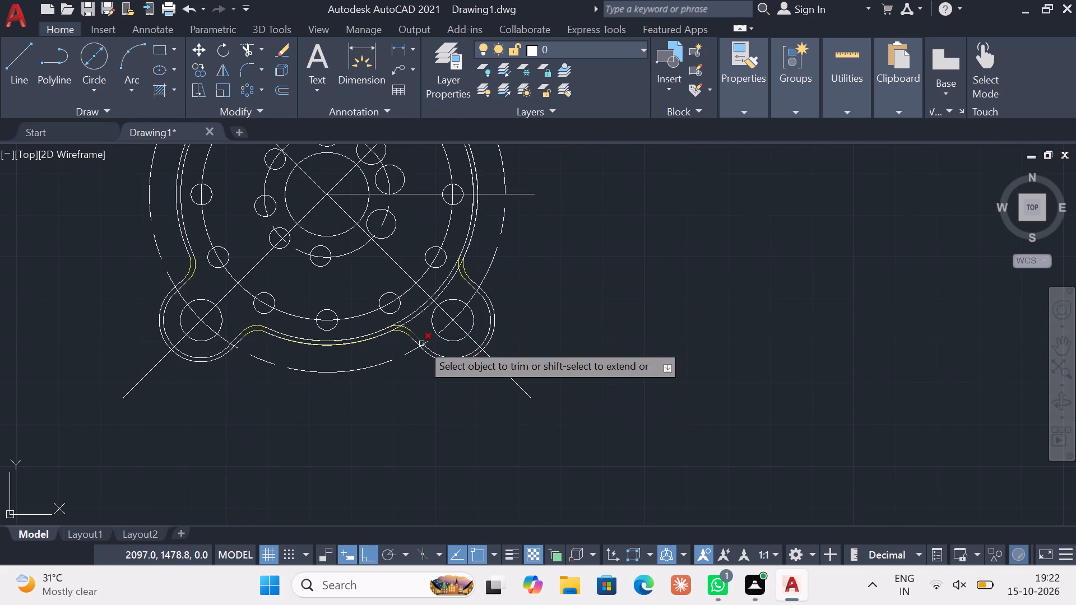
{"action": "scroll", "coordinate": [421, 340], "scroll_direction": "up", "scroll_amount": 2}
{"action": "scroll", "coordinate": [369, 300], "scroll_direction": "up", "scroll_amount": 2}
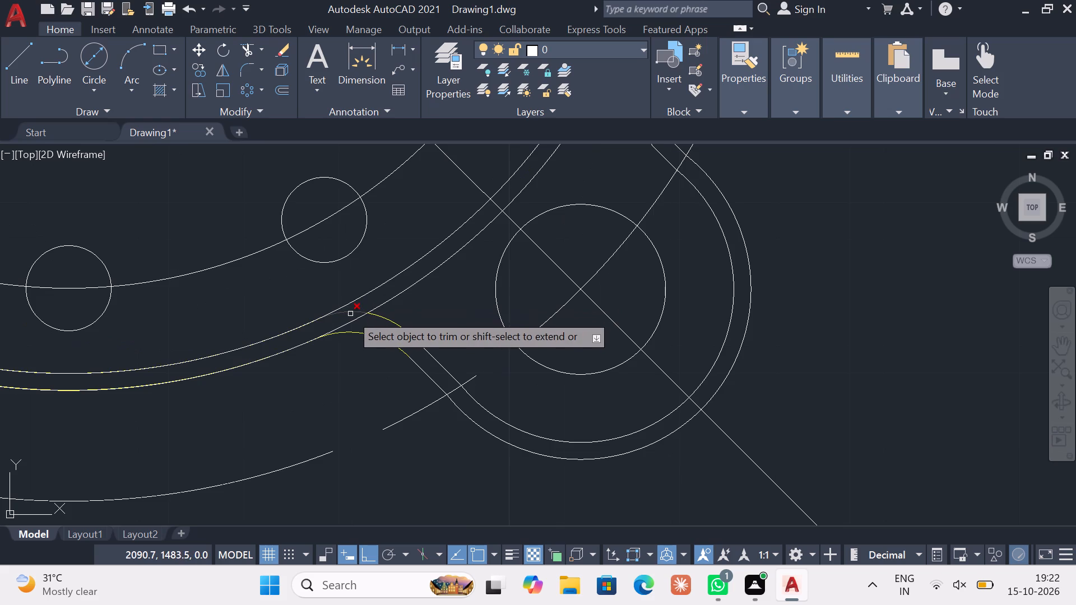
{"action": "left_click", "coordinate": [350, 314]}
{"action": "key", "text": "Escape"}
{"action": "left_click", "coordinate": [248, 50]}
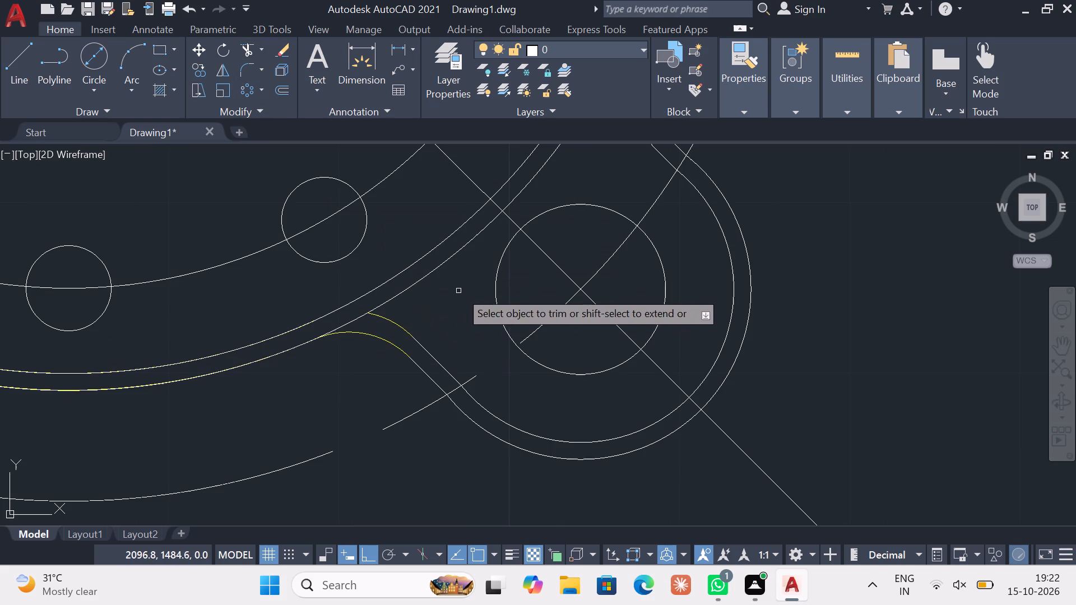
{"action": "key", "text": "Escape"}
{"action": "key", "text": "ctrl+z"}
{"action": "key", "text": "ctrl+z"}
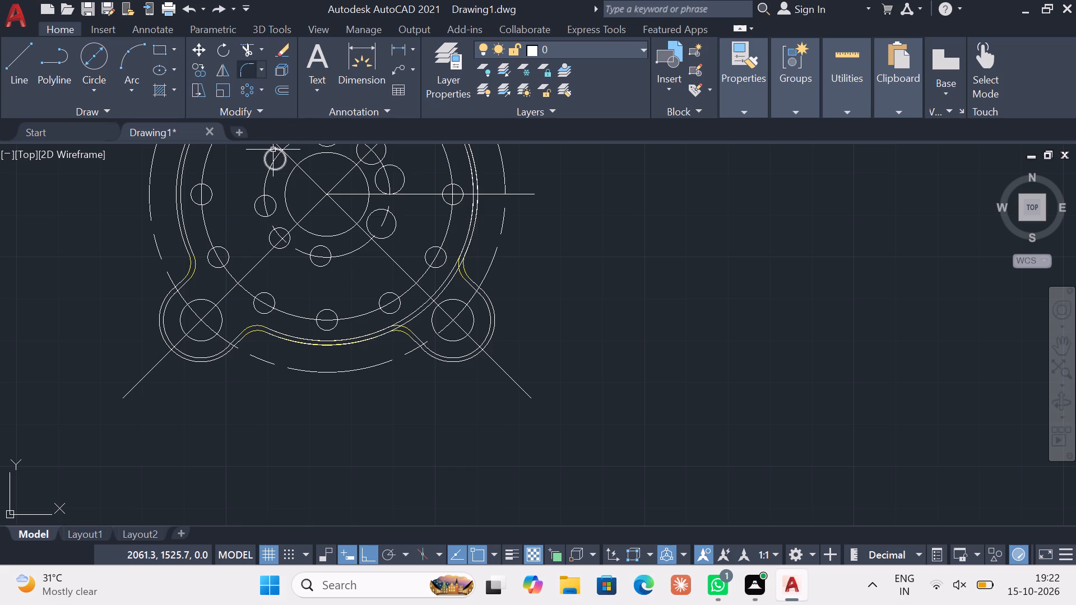
Trim the outer and inner circle arcs across the lower-right lug's neck on both sides of the diagonal centreline.
{"action": "left_click", "coordinate": [248, 48]}
{"action": "scroll", "coordinate": [422, 311], "scroll_direction": "up", "scroll_amount": 2}
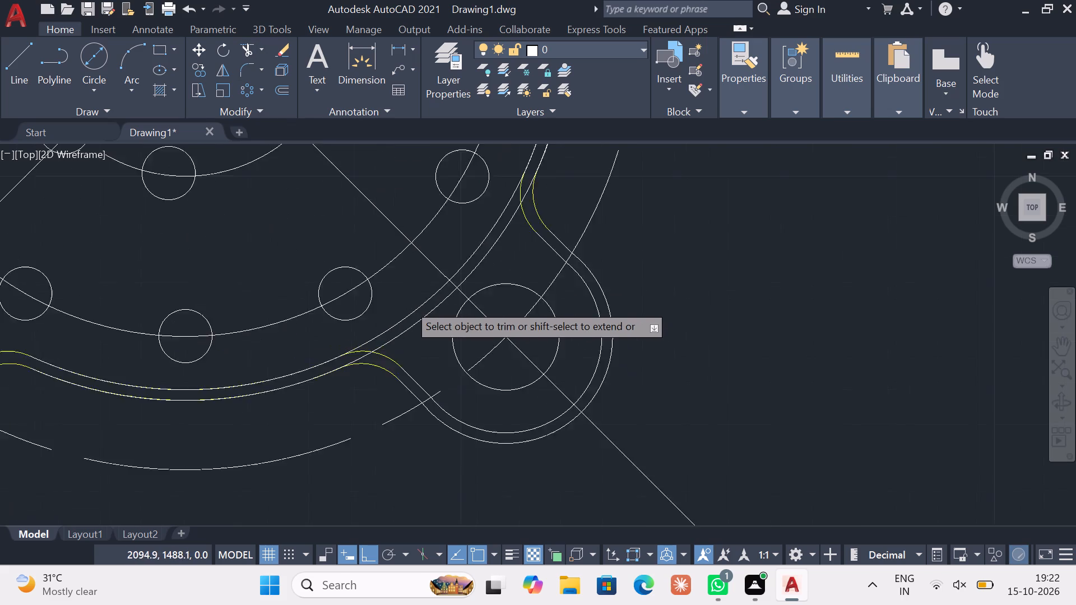
{"action": "scroll", "coordinate": [408, 304], "scroll_direction": "up", "scroll_amount": 1}
{"action": "left_click", "coordinate": [412, 319]}
{"action": "left_click", "coordinate": [421, 331]}
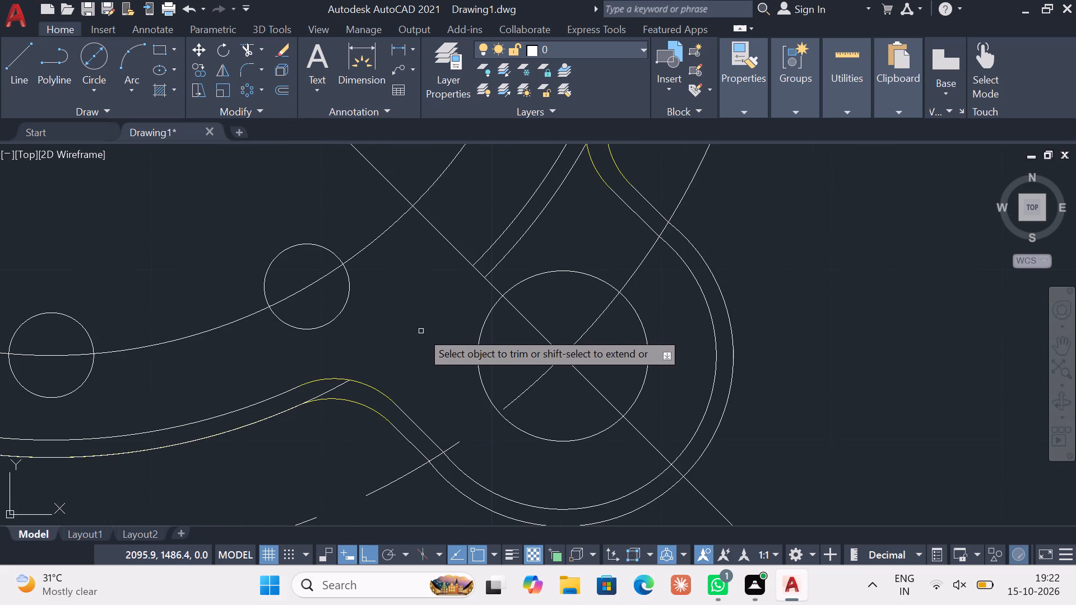
{"action": "left_click", "coordinate": [516, 247]}
{"action": "left_click", "coordinate": [504, 234]}
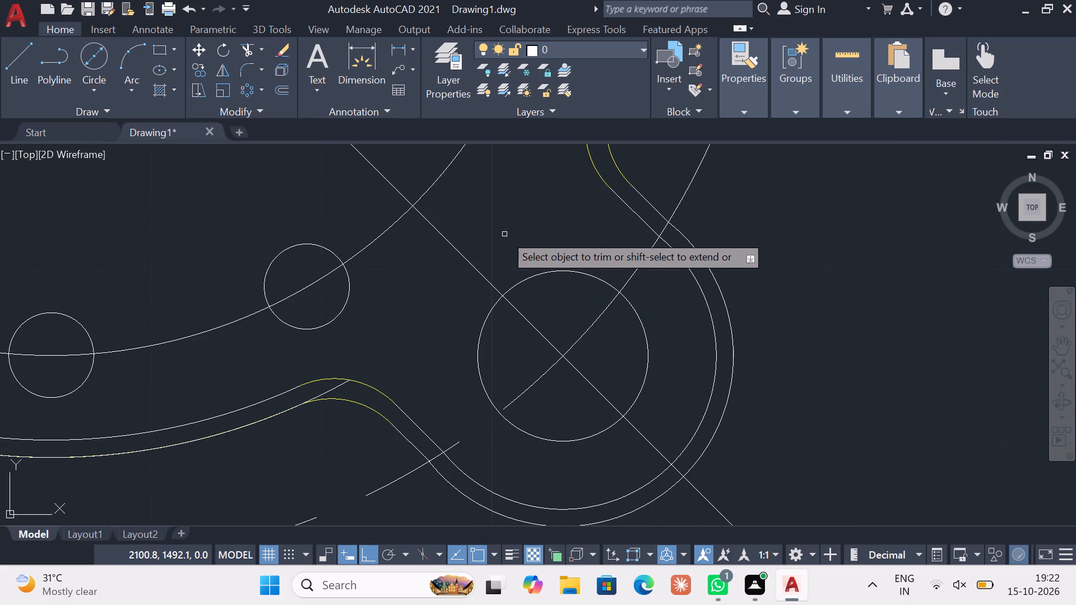
{"action": "key", "text": "Escape"}
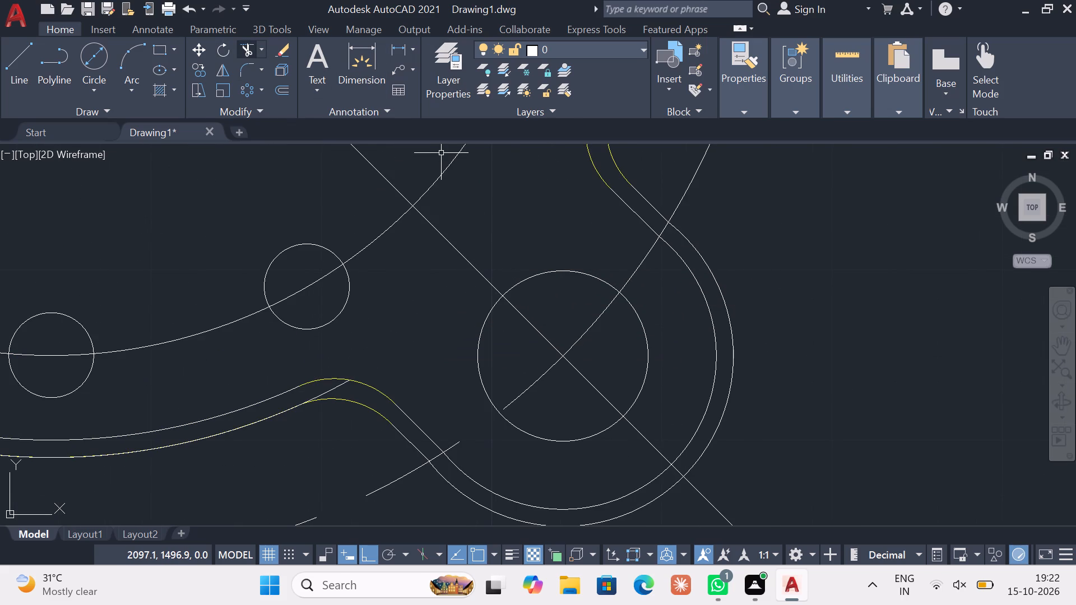
Trim the leftover arc stubs between the inner and outer fillets on both sides of the lower-right lug's neck.
{"action": "left_click", "coordinate": [249, 48]}
{"action": "scroll", "coordinate": [328, 335], "scroll_direction": "up", "scroll_amount": 1}
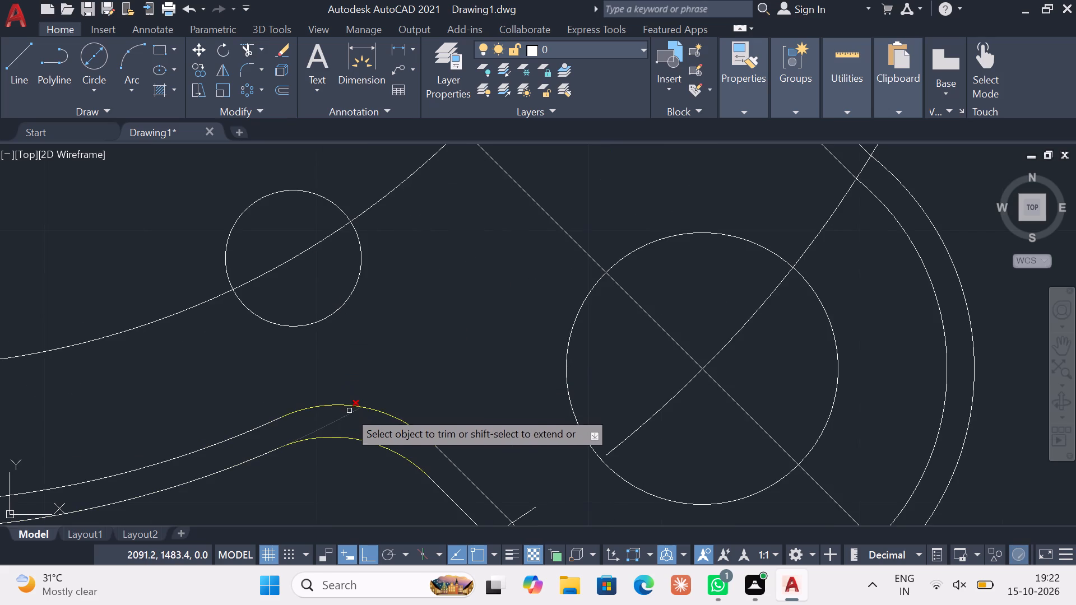
{"action": "left_click", "coordinate": [349, 411]}
{"action": "key", "text": "Escape"}
{"action": "scroll", "coordinate": [439, 299], "scroll_direction": "down", "scroll_amount": 2}
{"action": "middle_click_drag", "start_coordinate": [444, 308], "coordinate": [418, 399]}
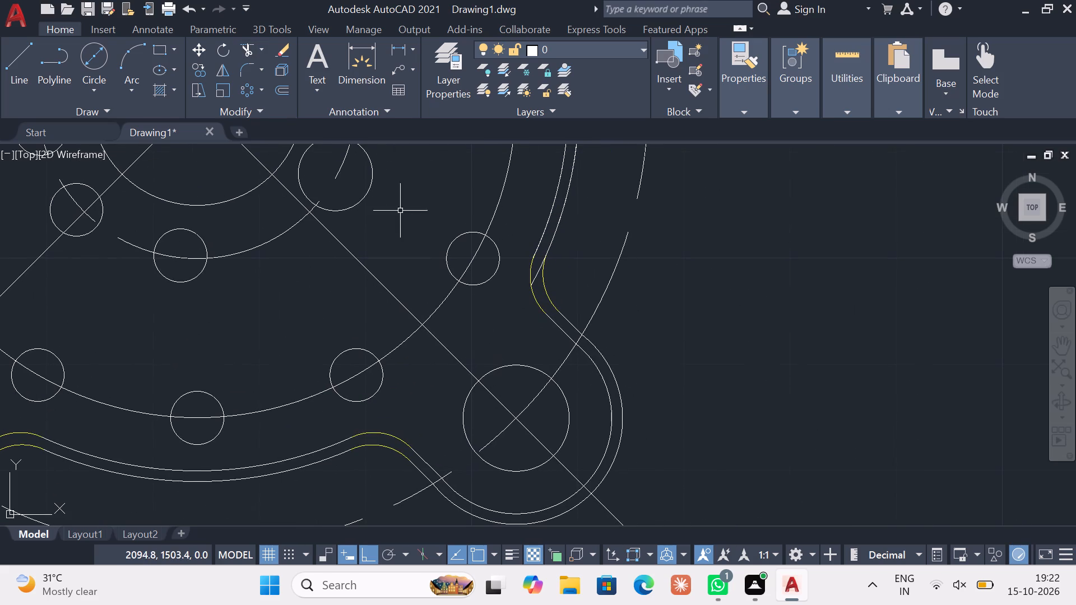
{"action": "left_click", "coordinate": [248, 41]}
{"action": "key", "text": "Escape"}
{"action": "key", "text": "Escape"}
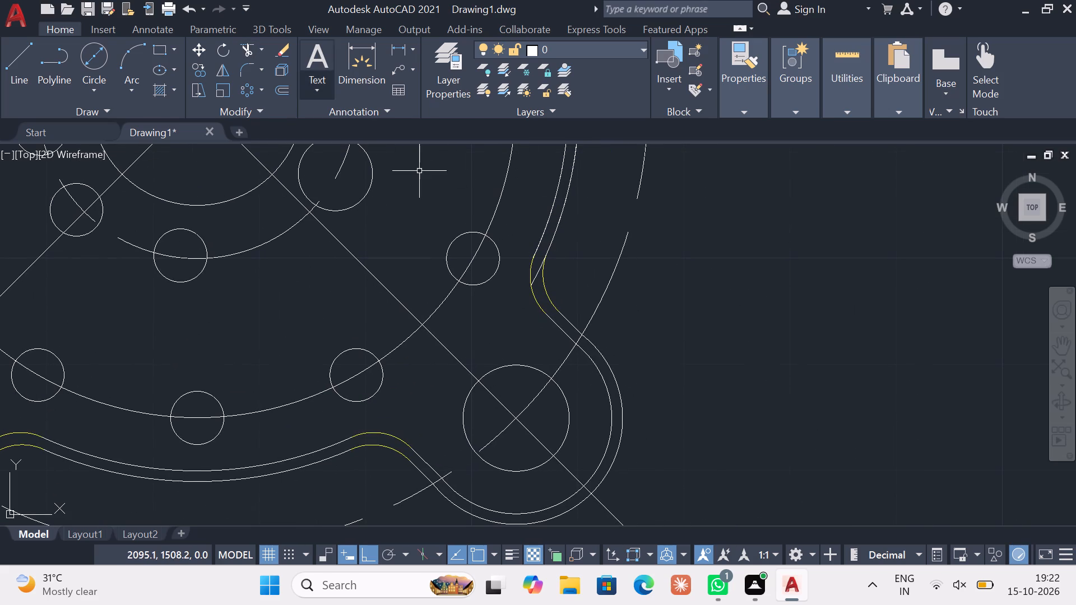
{"action": "double_click", "coordinate": [244, 50]}
{"action": "scroll", "coordinate": [534, 291], "scroll_direction": "up", "scroll_amount": 1}
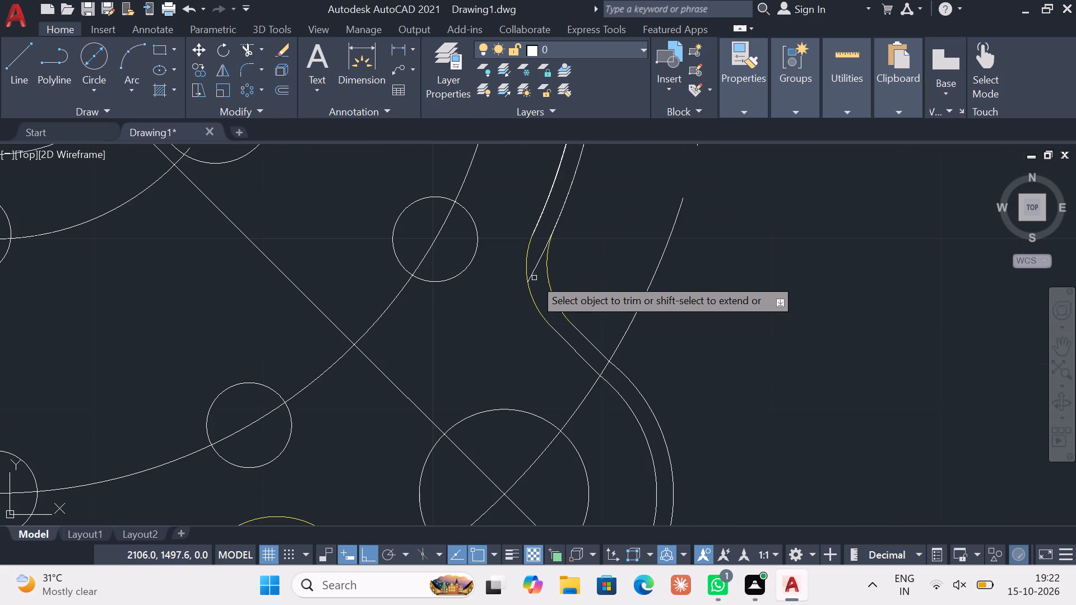
{"action": "left_click", "coordinate": [534, 261]}
{"action": "left_click", "coordinate": [540, 269]}
{"action": "key", "text": "Escape"}
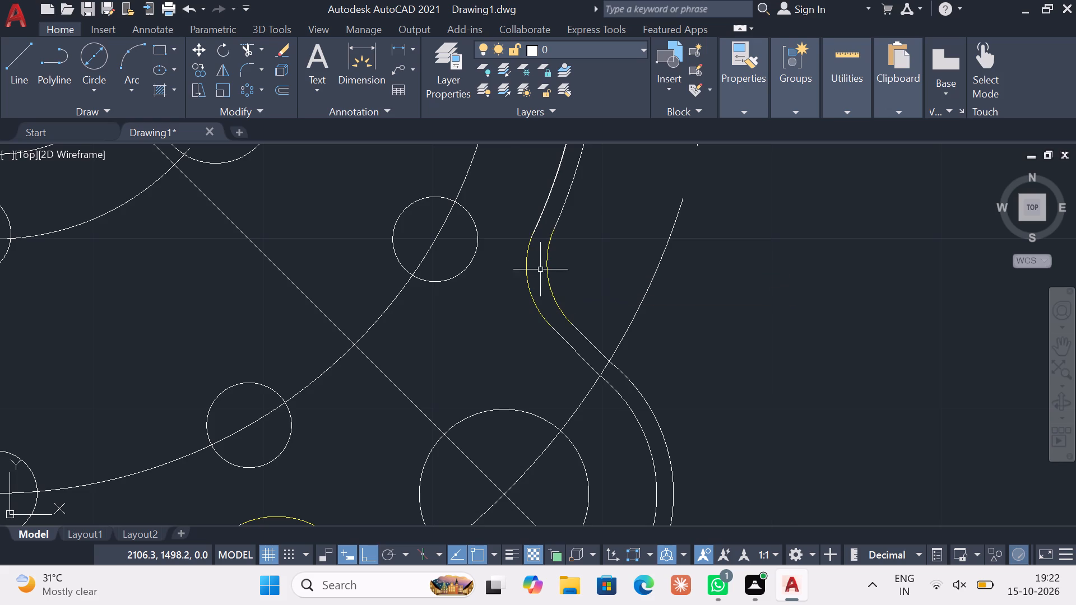
Set the colour of the yellow inner fillet below the upper-right lug to ByLayer.
{"action": "scroll", "coordinate": [535, 269], "scroll_direction": "down", "scroll_amount": 3}
{"action": "middle_click_drag", "start_coordinate": [554, 245], "coordinate": [570, 353]}
{"action": "scroll", "coordinate": [544, 230], "scroll_direction": "up", "scroll_amount": 1}
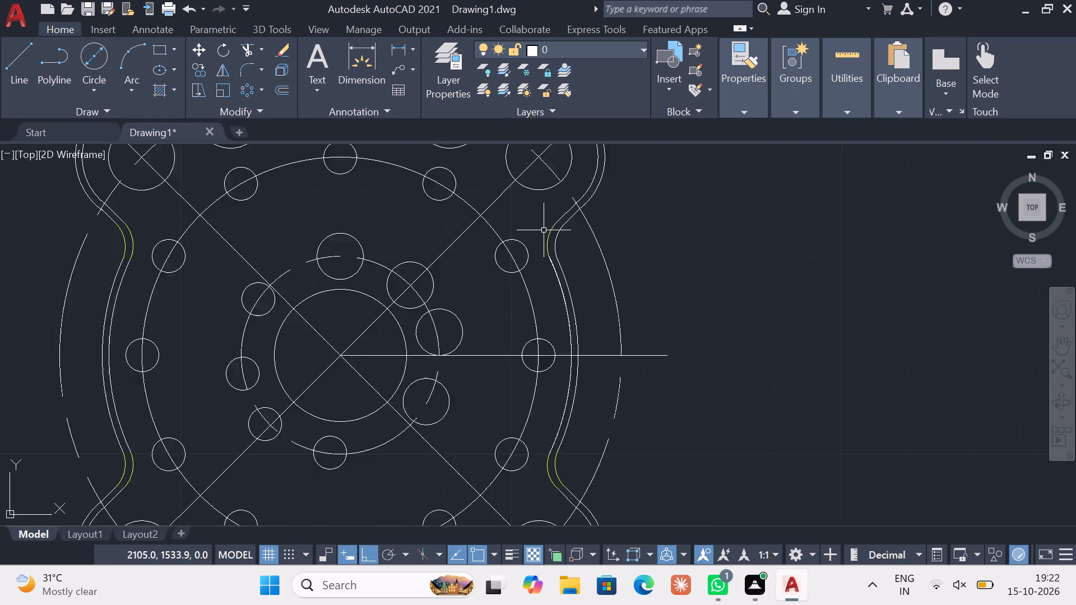
{"action": "scroll", "coordinate": [544, 230], "scroll_direction": "up", "scroll_amount": 1}
{"action": "left_click", "coordinate": [555, 235]}
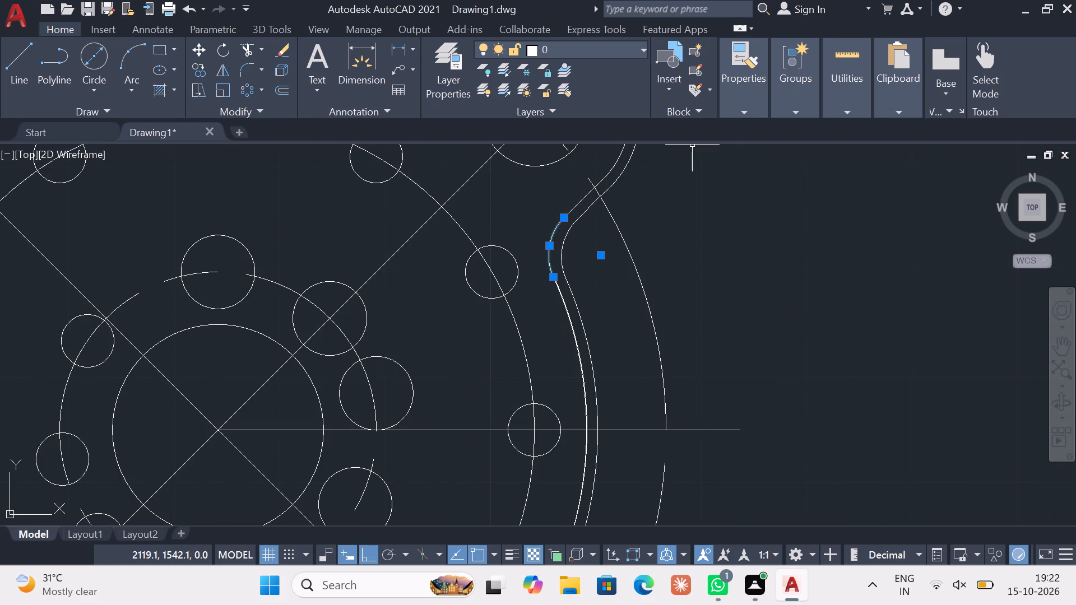
{"action": "left_click", "coordinate": [730, 95]}
{"action": "left_click", "coordinate": [661, 129]}
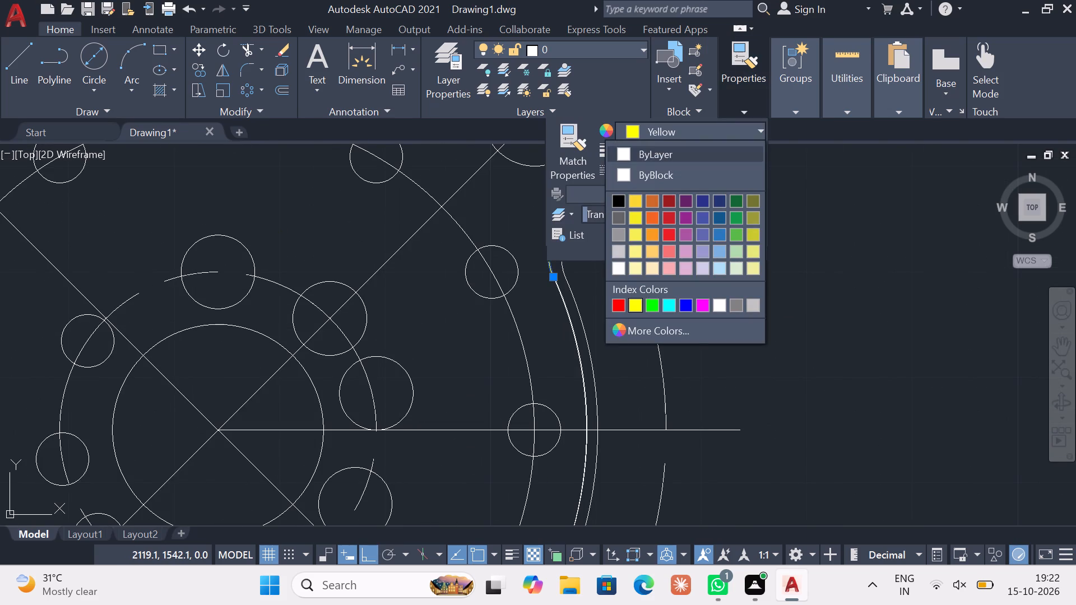
{"action": "left_click", "coordinate": [620, 152]}
{"action": "left_click", "coordinate": [817, 286]}
{"action": "key", "text": "Escape"}
{"action": "scroll", "coordinate": [652, 301], "scroll_direction": "down", "scroll_amount": 2}
{"action": "key", "text": "Escape"}
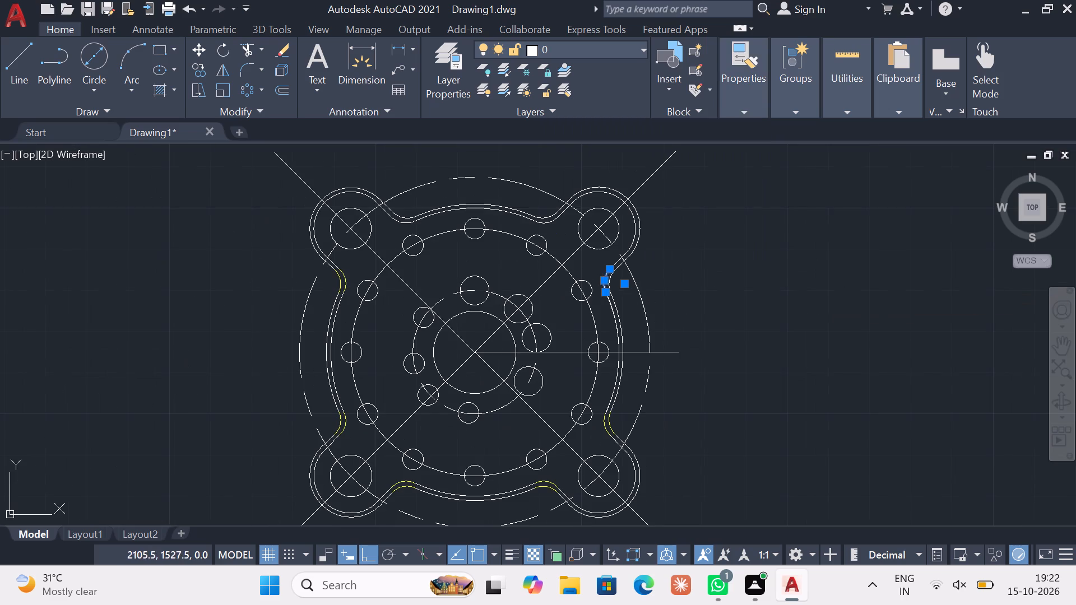
{"action": "key", "text": "Escape"}
Set the colour of the two yellow fillets below the upper-left lug to ByLayer.
{"action": "scroll", "coordinate": [344, 269], "scroll_direction": "up", "scroll_amount": 2}
{"action": "left_click", "coordinate": [356, 296]}
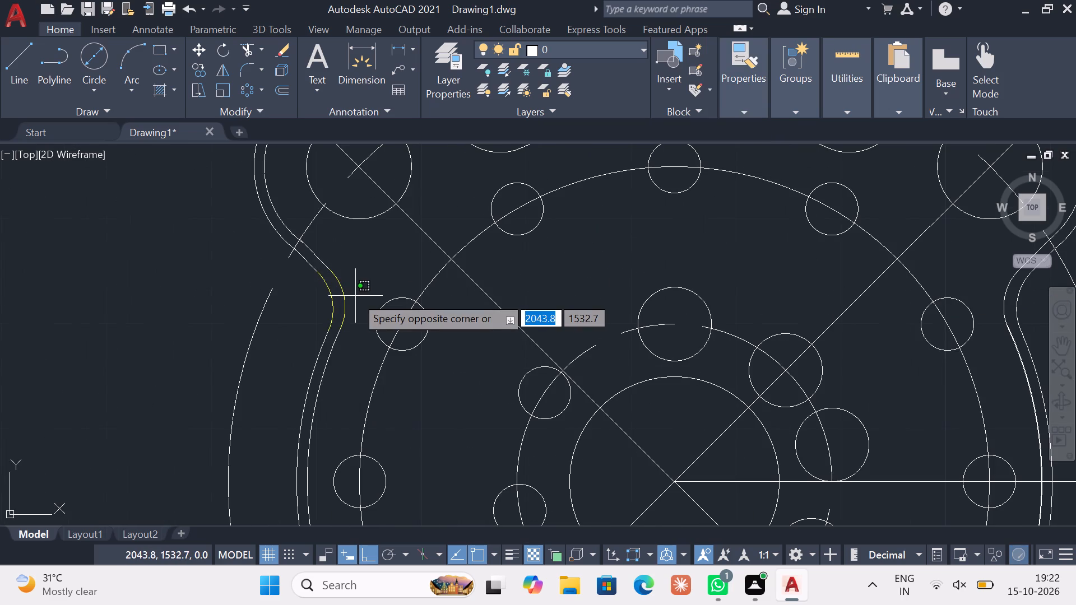
{"action": "left_click", "coordinate": [320, 296]}
{"action": "left_click", "coordinate": [753, 91]}
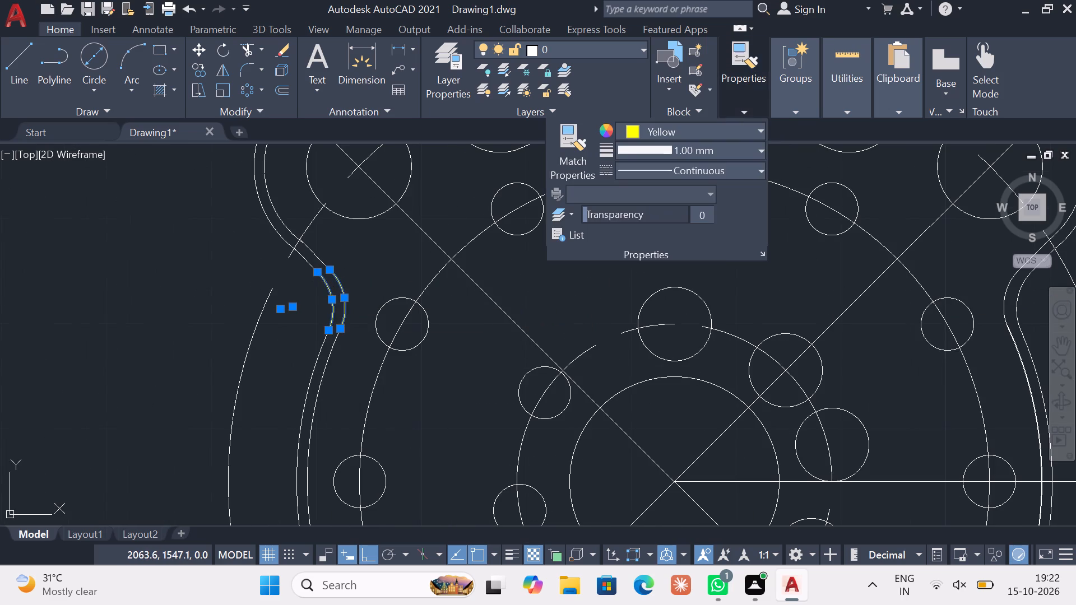
{"action": "left_click", "coordinate": [692, 131]}
{"action": "left_click", "coordinate": [620, 154]}
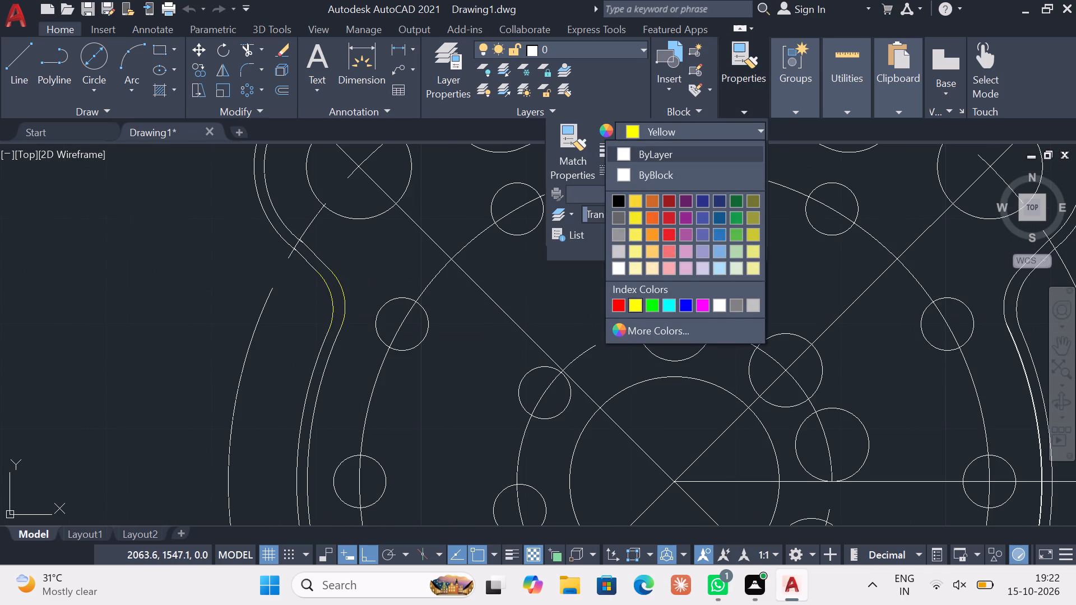
{"action": "key", "text": "Escape"}
{"action": "key", "text": "Escape"}
{"action": "scroll", "coordinate": [527, 288], "scroll_direction": "down", "scroll_amount": 2}
{"action": "middle_click_drag", "start_coordinate": [503, 294], "coordinate": [468, 210]}
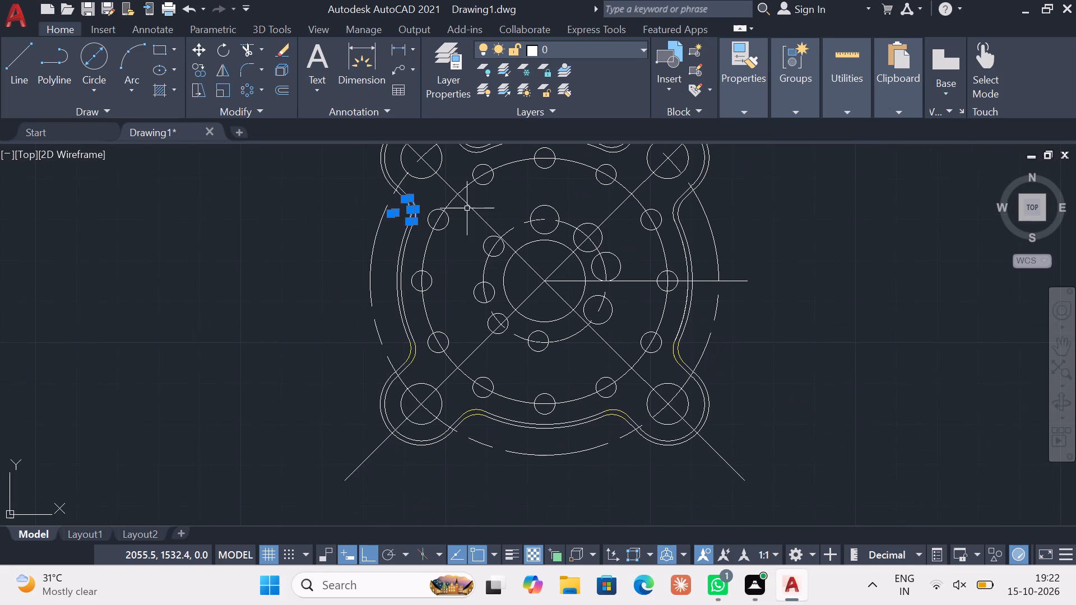
{"action": "key", "text": "Escape"}
{"action": "key", "text": "Escape"}
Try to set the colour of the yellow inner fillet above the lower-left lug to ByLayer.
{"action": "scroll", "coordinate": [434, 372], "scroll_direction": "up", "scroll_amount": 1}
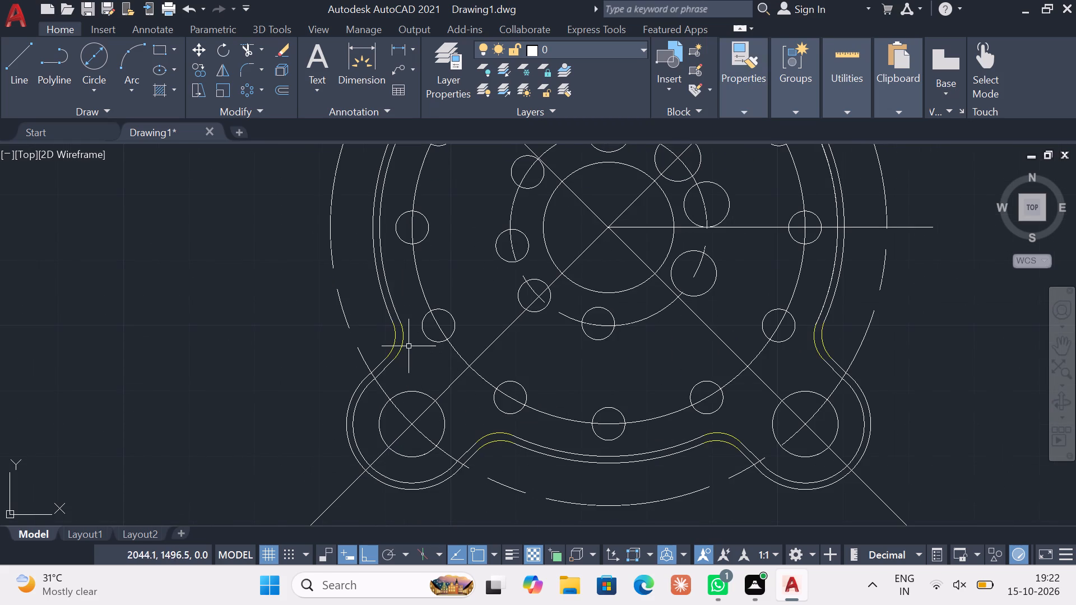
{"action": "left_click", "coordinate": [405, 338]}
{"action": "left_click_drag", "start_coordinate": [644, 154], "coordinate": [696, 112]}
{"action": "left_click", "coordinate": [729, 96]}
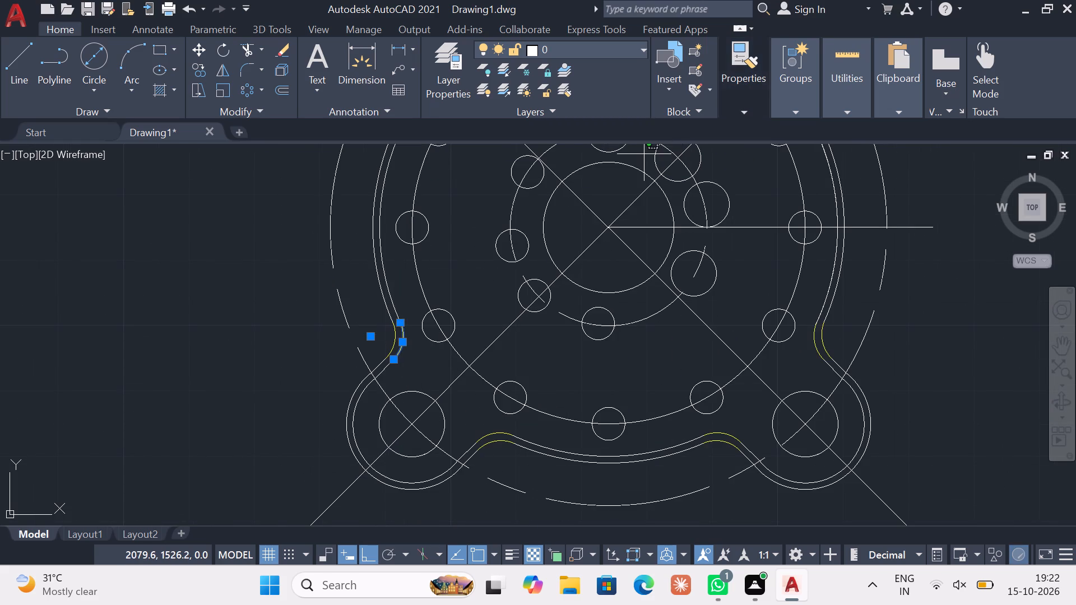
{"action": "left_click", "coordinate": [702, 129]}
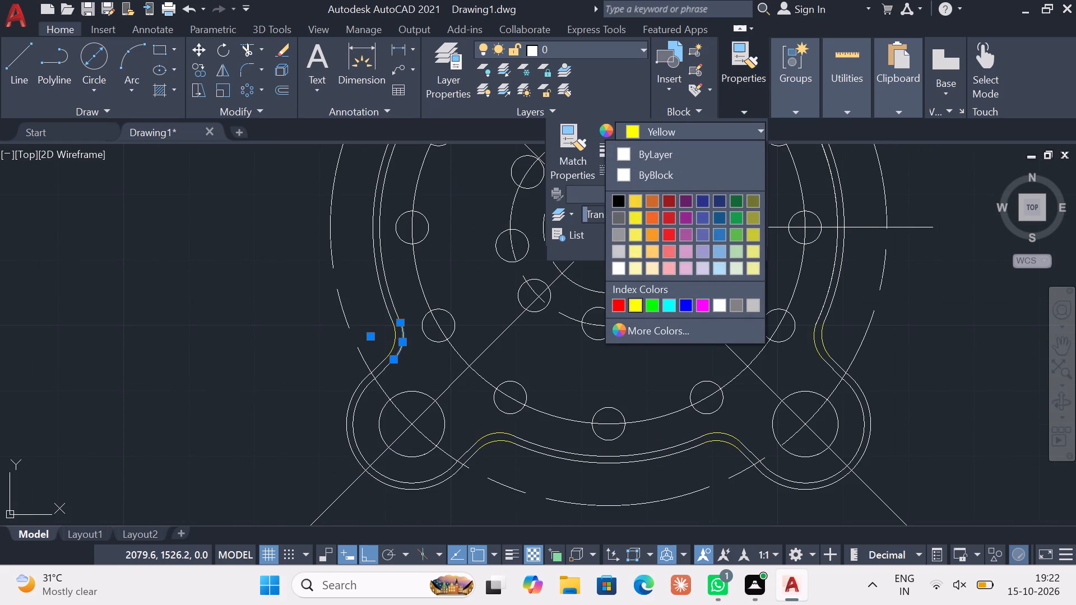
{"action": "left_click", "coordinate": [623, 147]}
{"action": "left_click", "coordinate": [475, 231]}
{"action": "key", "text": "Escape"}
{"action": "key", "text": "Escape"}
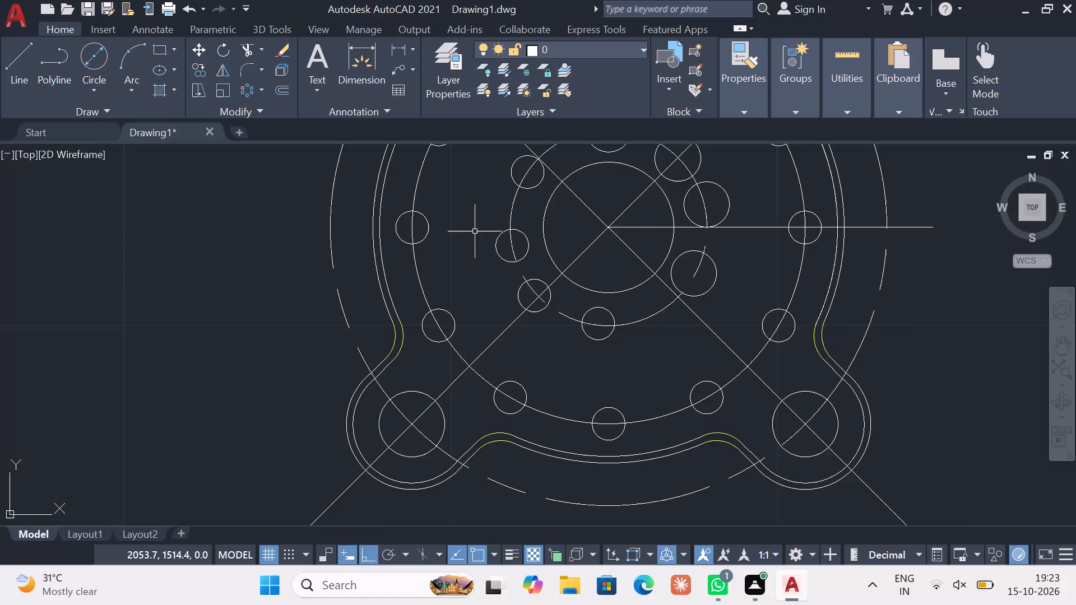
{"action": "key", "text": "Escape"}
Set the colour of the yellow inner fillet above the lower-left lug to ByLayer.
{"action": "scroll", "coordinate": [425, 343], "scroll_direction": "up", "scroll_amount": 1}
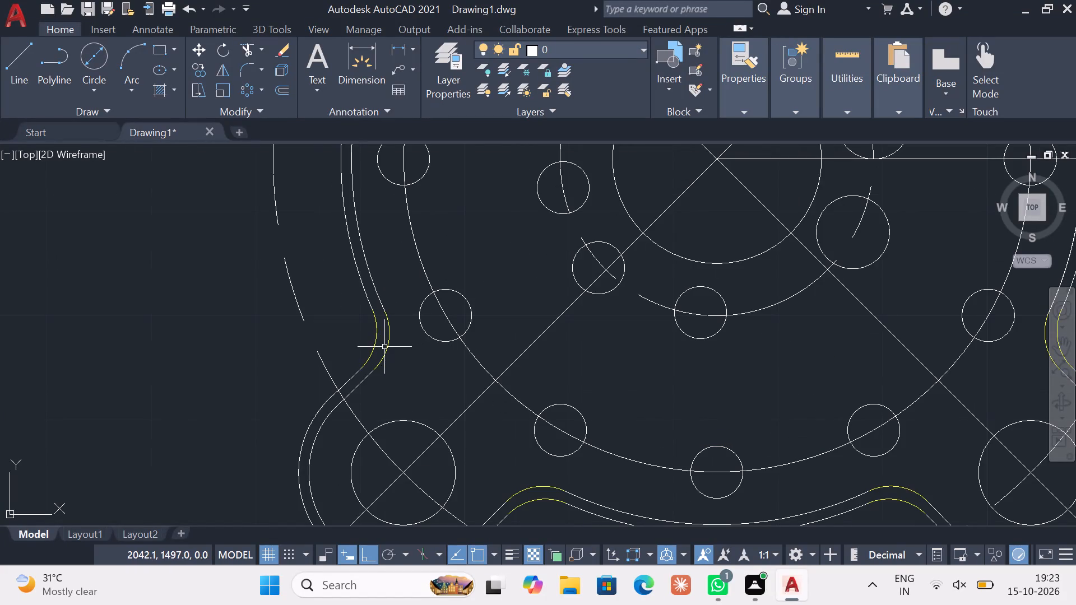
{"action": "left_click", "coordinate": [384, 347]}
{"action": "left_click", "coordinate": [740, 95]}
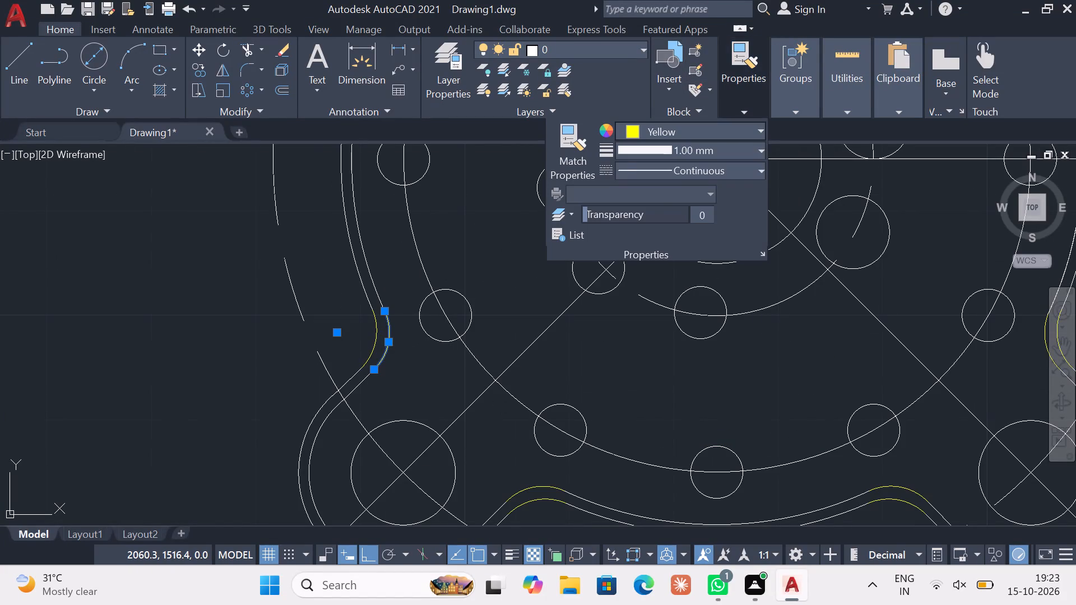
{"action": "left_click", "coordinate": [722, 136]}
{"action": "left_click", "coordinate": [619, 156]}
{"action": "left_click", "coordinate": [489, 242]}
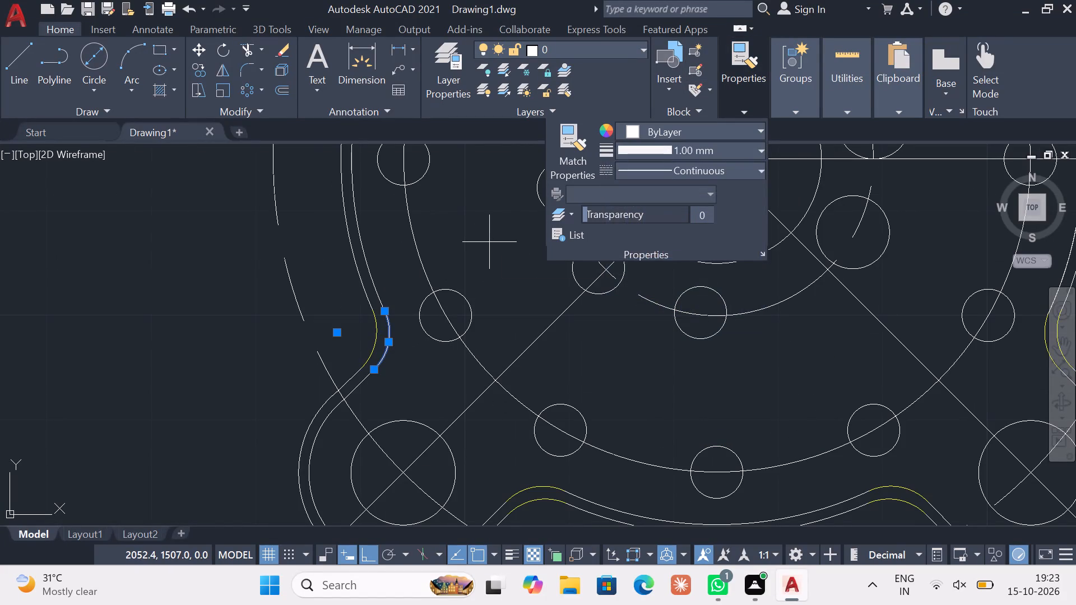
{"action": "left_click", "coordinate": [489, 242]}
{"action": "key", "text": "Escape"}
{"action": "key", "text": "Escape"}
{"action": "key", "text": "Escape"}
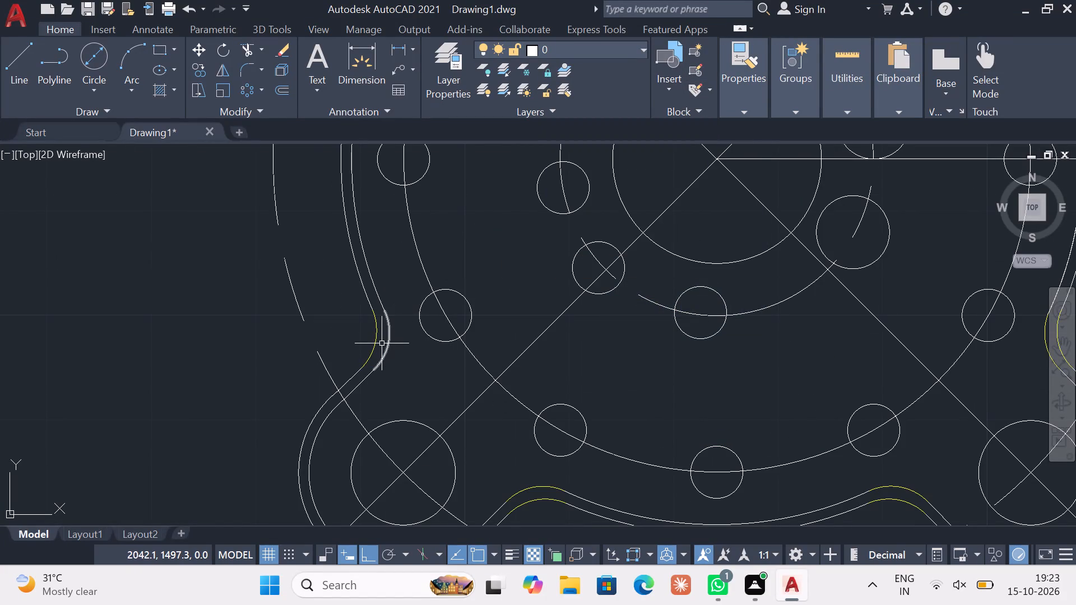
Set the colour of the yellow outer fillet above the lower-left lug to ByLayer.
{"action": "left_click", "coordinate": [375, 345]}
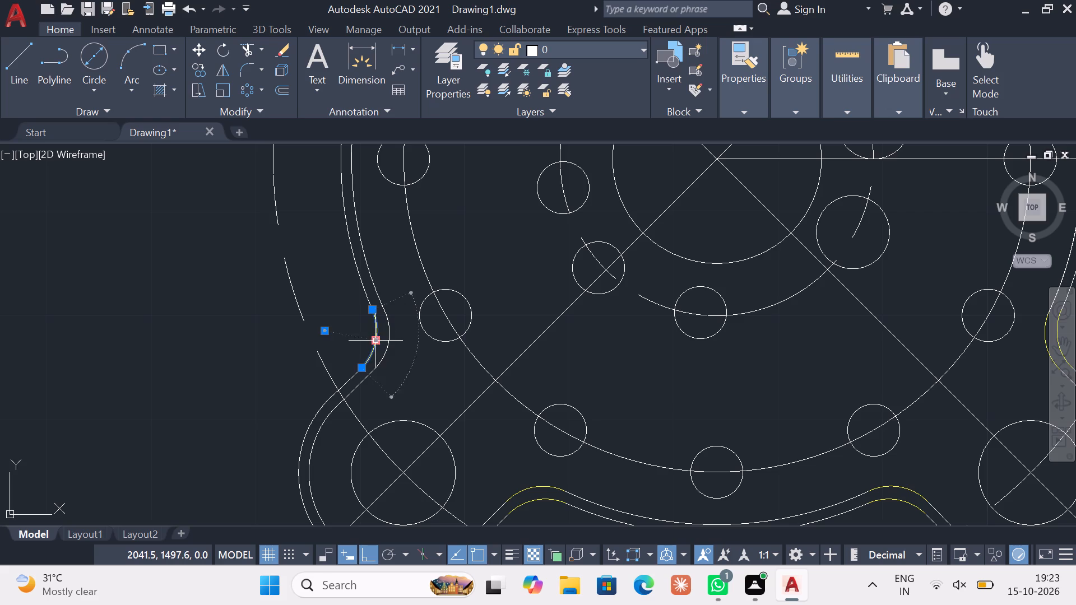
{"action": "left_click", "coordinate": [753, 101]}
{"action": "left_click", "coordinate": [715, 135]}
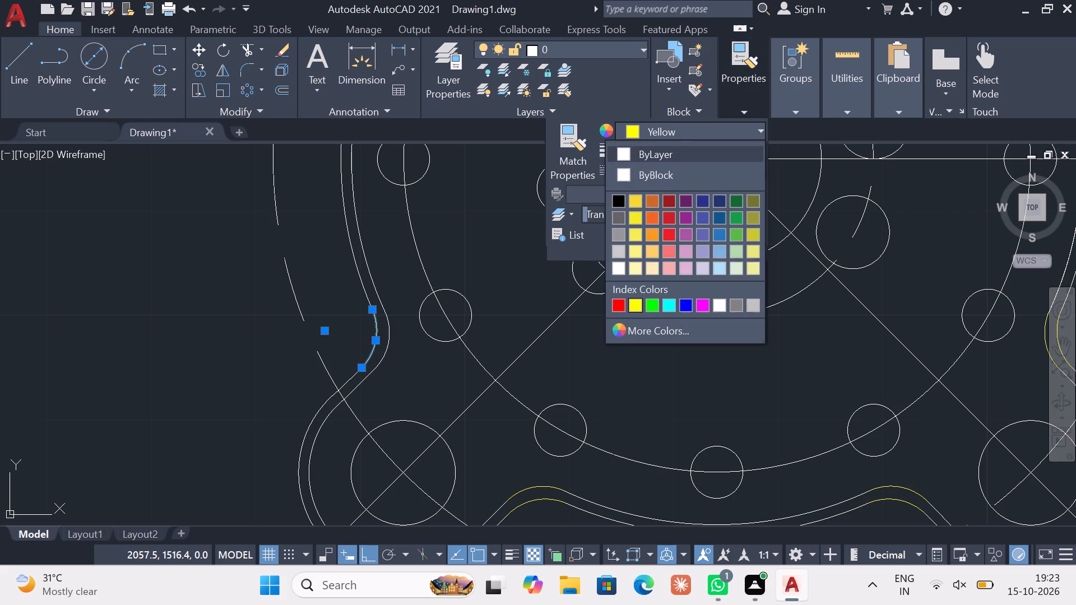
{"action": "left_click", "coordinate": [625, 153]}
{"action": "key", "text": "Escape"}
{"action": "key", "text": "Escape"}
Set the colour of the two yellow fillets between the lower-left lug and the bottom central arcs to ByLayer.
{"action": "scroll", "coordinate": [518, 300], "scroll_direction": "down", "scroll_amount": 1}
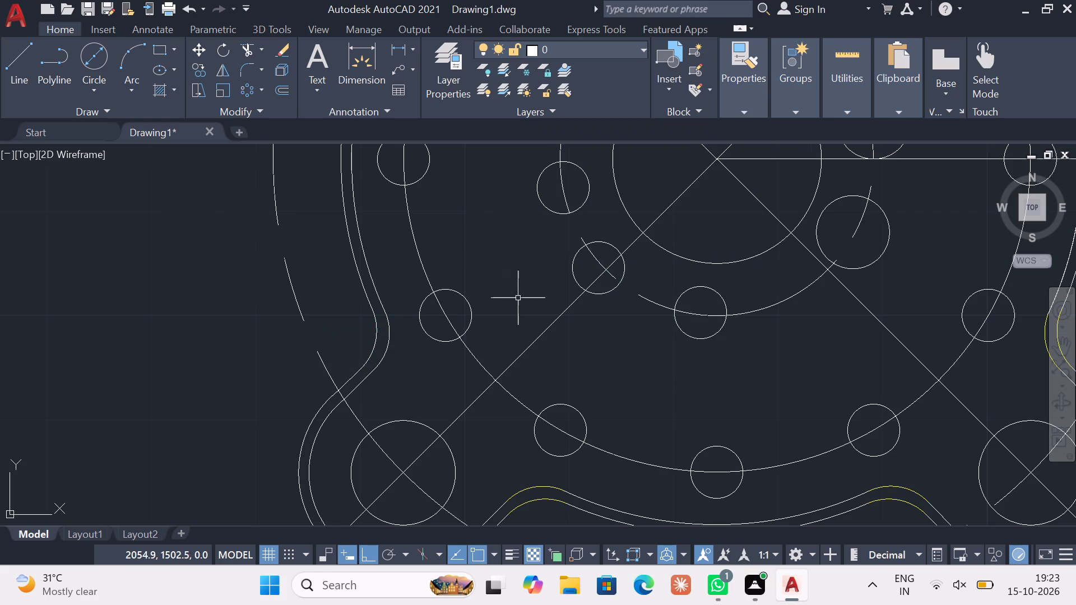
{"action": "middle_click_drag", "start_coordinate": [518, 332], "coordinate": [475, 143]}
{"action": "scroll", "coordinate": [486, 198], "scroll_direction": "up", "scroll_amount": 3}
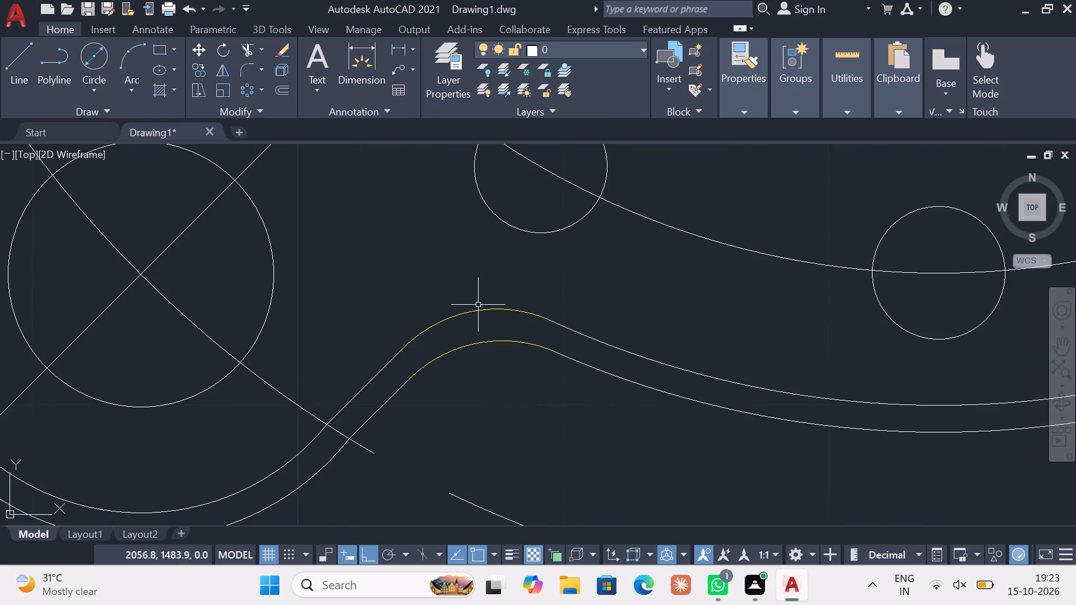
{"action": "left_click", "coordinate": [475, 310]}
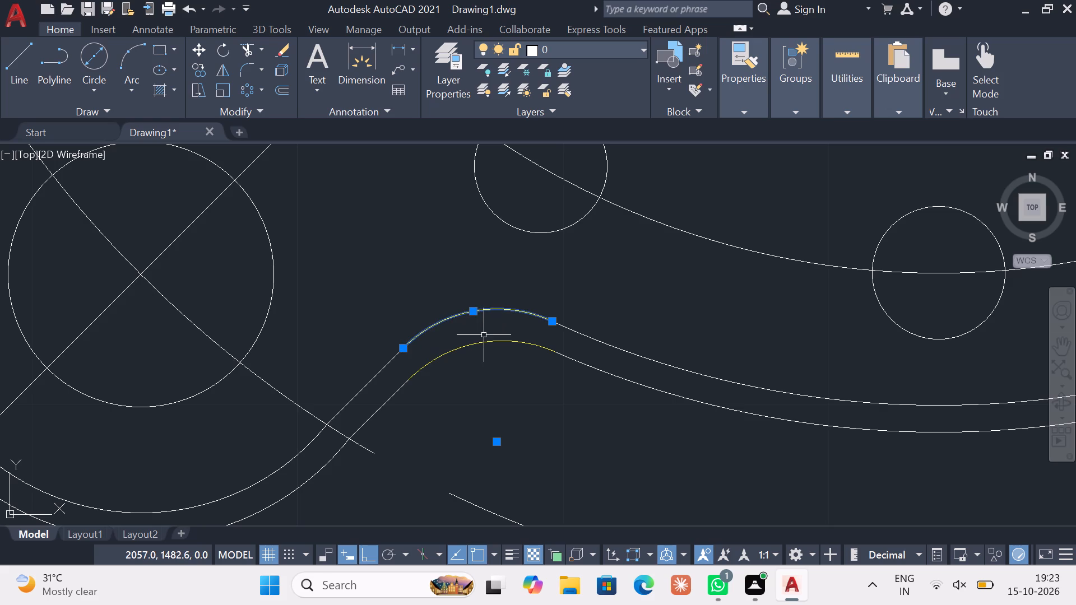
{"action": "left_click", "coordinate": [484, 342]}
{"action": "left_click", "coordinate": [758, 105]}
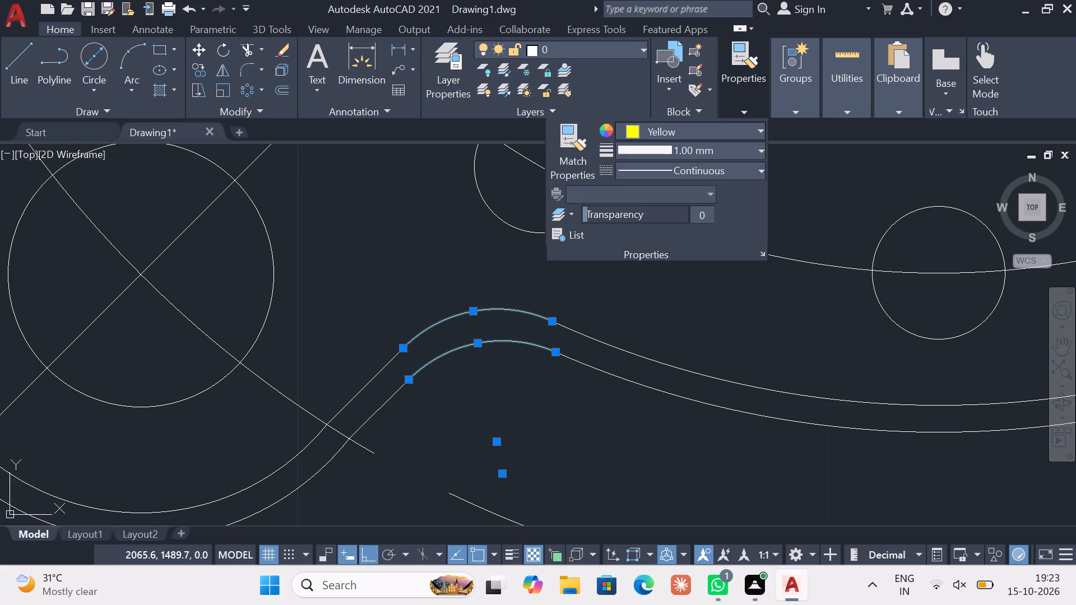
{"action": "left_click", "coordinate": [691, 125]}
{"action": "left_click", "coordinate": [618, 155]}
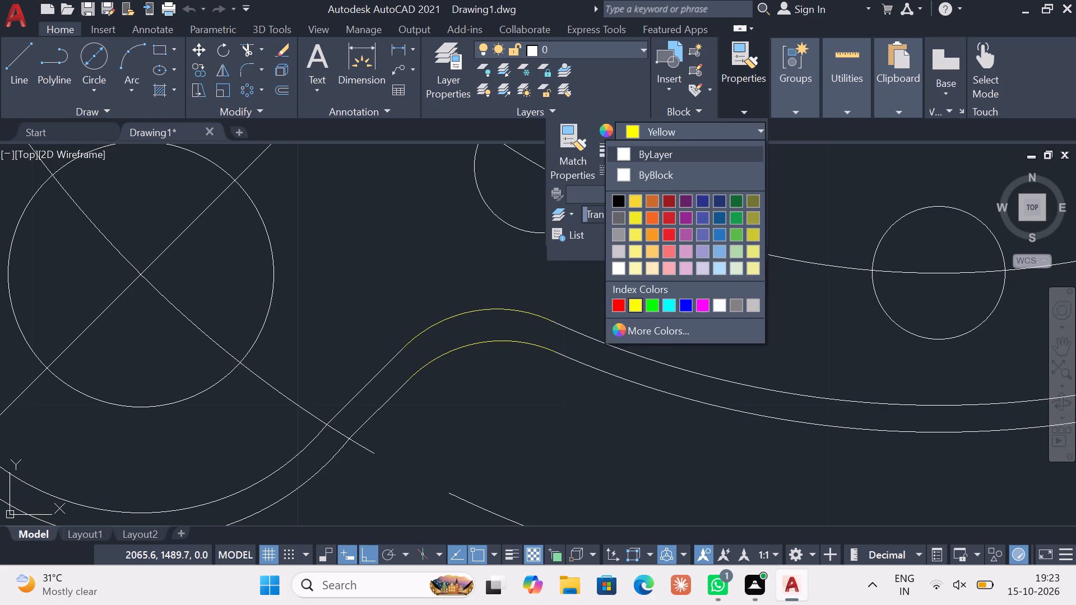
{"action": "key", "text": "Escape"}
{"action": "key", "text": "Escape"}
{"action": "key", "text": "Escape"}
{"action": "scroll", "coordinate": [625, 255], "scroll_direction": "down", "scroll_amount": 1}
{"action": "left_click", "coordinate": [643, 286]}
{"action": "key", "text": "Escape"}
{"action": "key", "text": "Escape"}
Set the colour of the two yellow fillets between the bottom central arcs and the lower-right lug to ByLayer.
{"action": "scroll", "coordinate": [647, 291], "scroll_direction": "down", "scroll_amount": 2}
{"action": "middle_click_drag", "start_coordinate": [704, 301], "coordinate": [321, 267]}
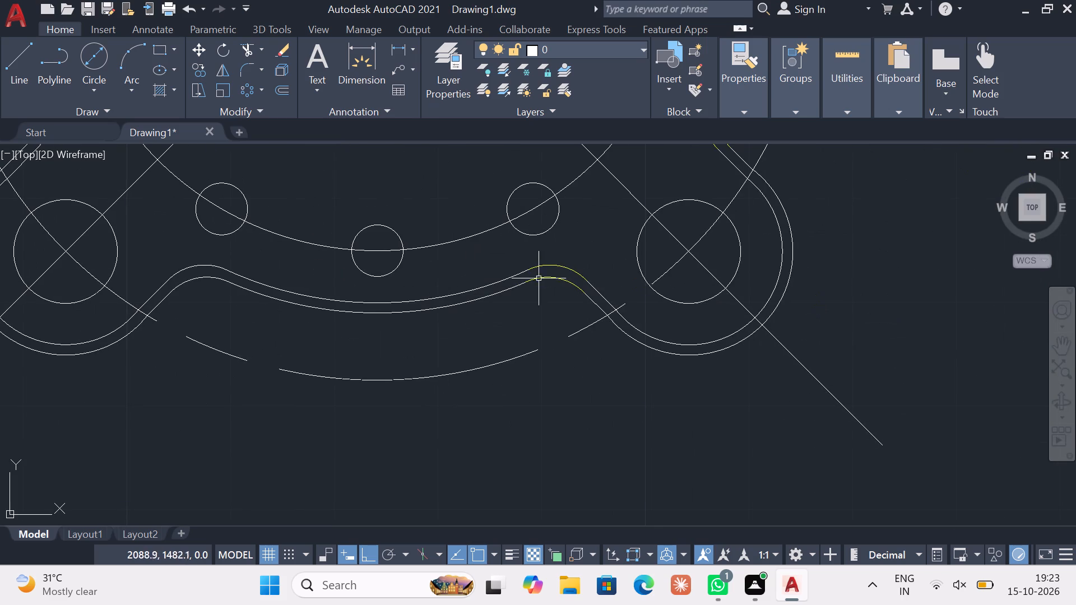
{"action": "key", "text": "Escape"}
{"action": "left_click", "coordinate": [554, 266]}
{"action": "left_click", "coordinate": [554, 278]}
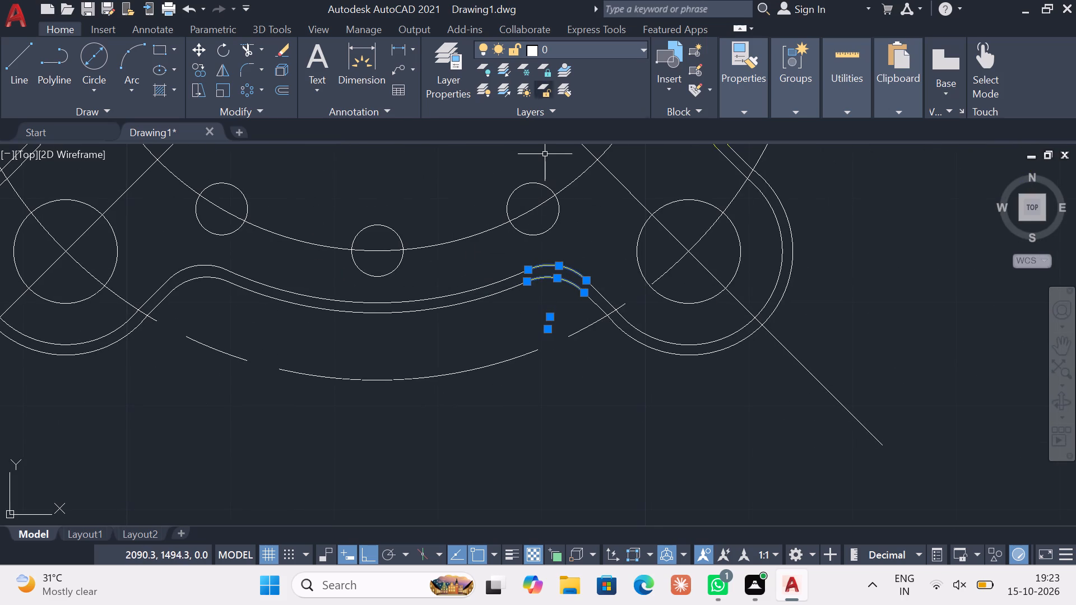
{"action": "left_click", "coordinate": [764, 83]}
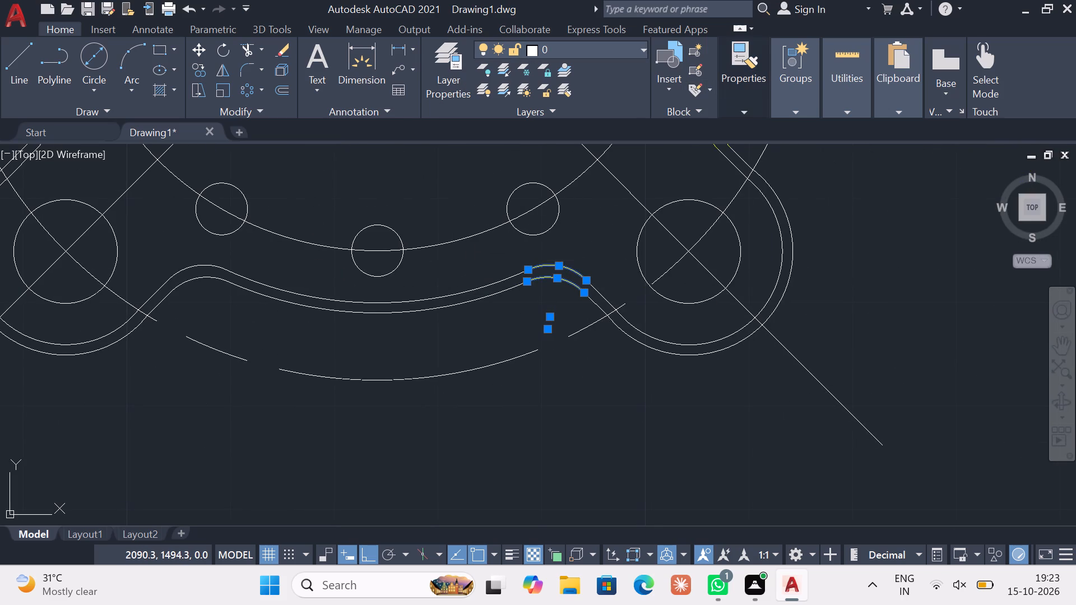
{"action": "left_click", "coordinate": [692, 126]}
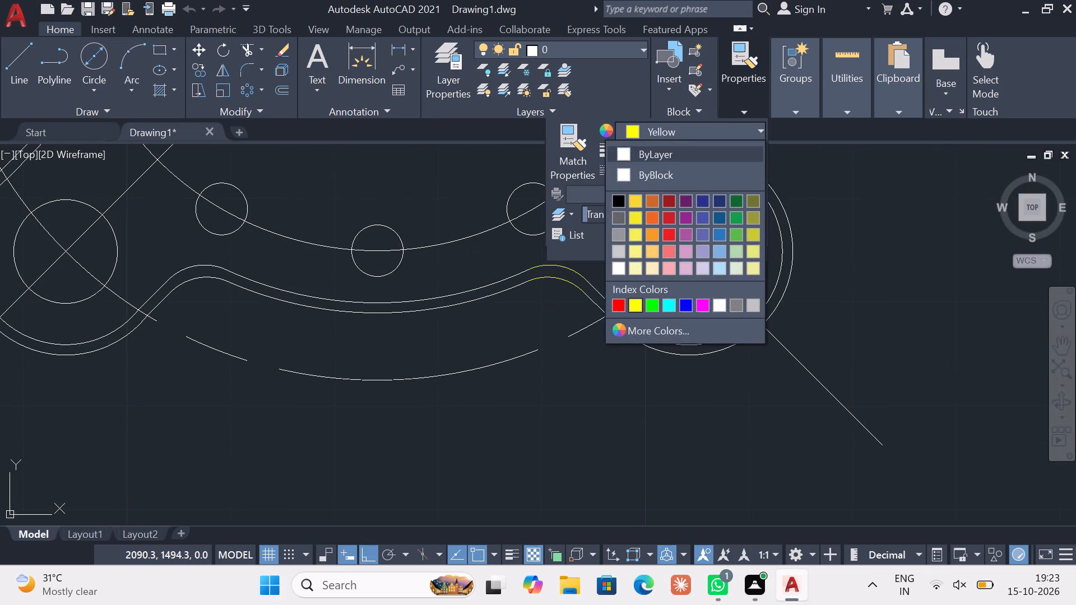
{"action": "left_click", "coordinate": [630, 158]}
{"action": "key", "text": "Escape"}
{"action": "key", "text": "Escape"}
{"action": "key", "text": "Escape"}
{"action": "left_click", "coordinate": [544, 298]}
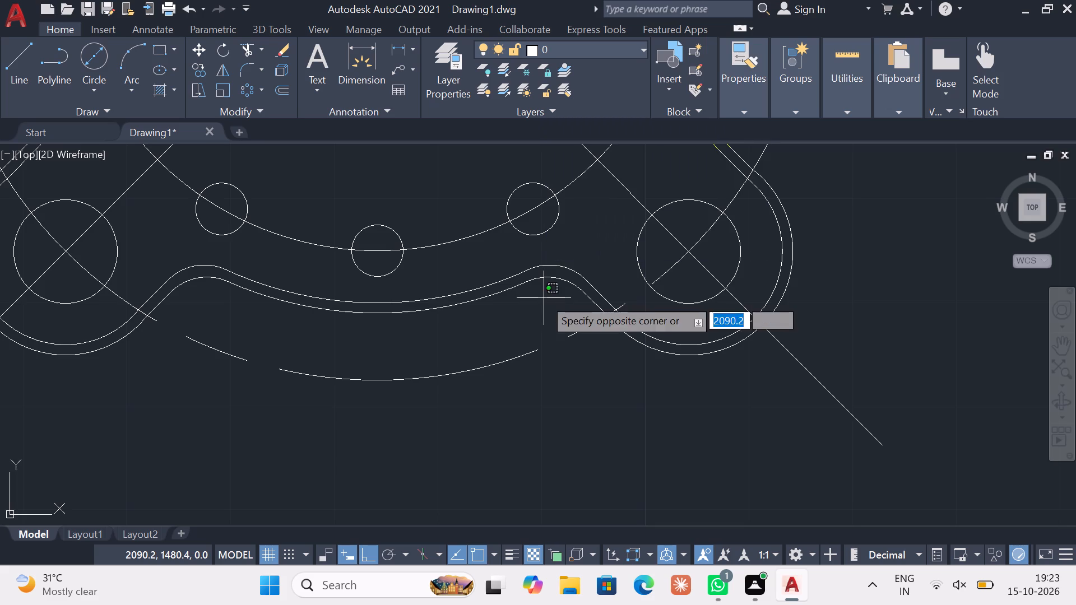
{"action": "key", "text": "Escape"}
Set the colour of the two yellow fillets above the lower-right lug to ByLayer.
{"action": "scroll", "coordinate": [655, 239], "scroll_direction": "down", "scroll_amount": 1}
{"action": "middle_click_drag", "start_coordinate": [660, 234], "coordinate": [590, 333]}
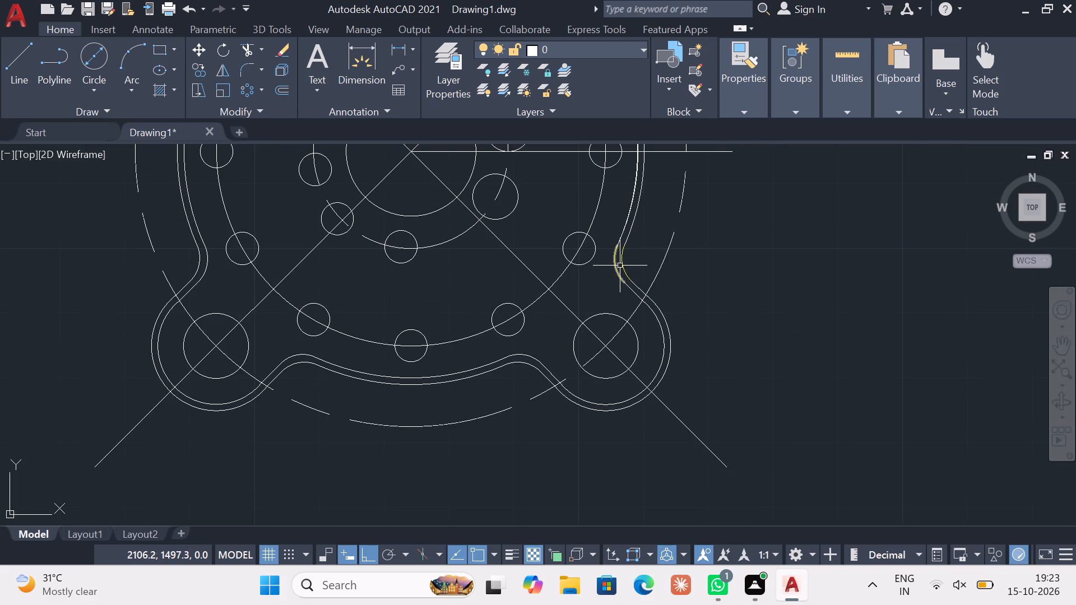
{"action": "left_click", "coordinate": [622, 259]}
{"action": "left_click", "coordinate": [614, 263]}
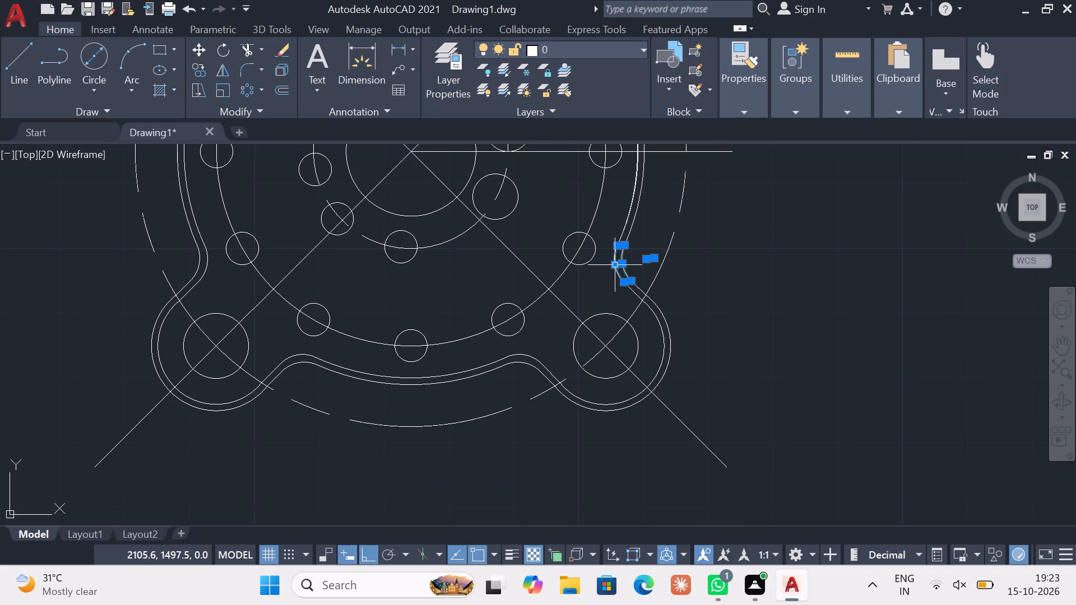
{"action": "left_click", "coordinate": [750, 110]}
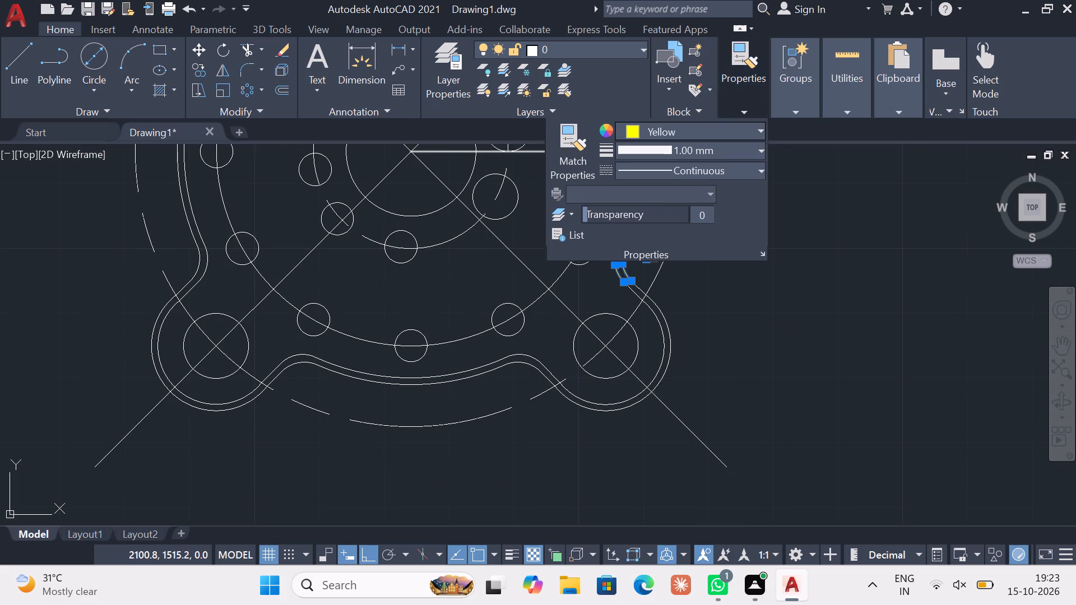
{"action": "left_click", "coordinate": [695, 130]}
{"action": "left_click", "coordinate": [653, 160]}
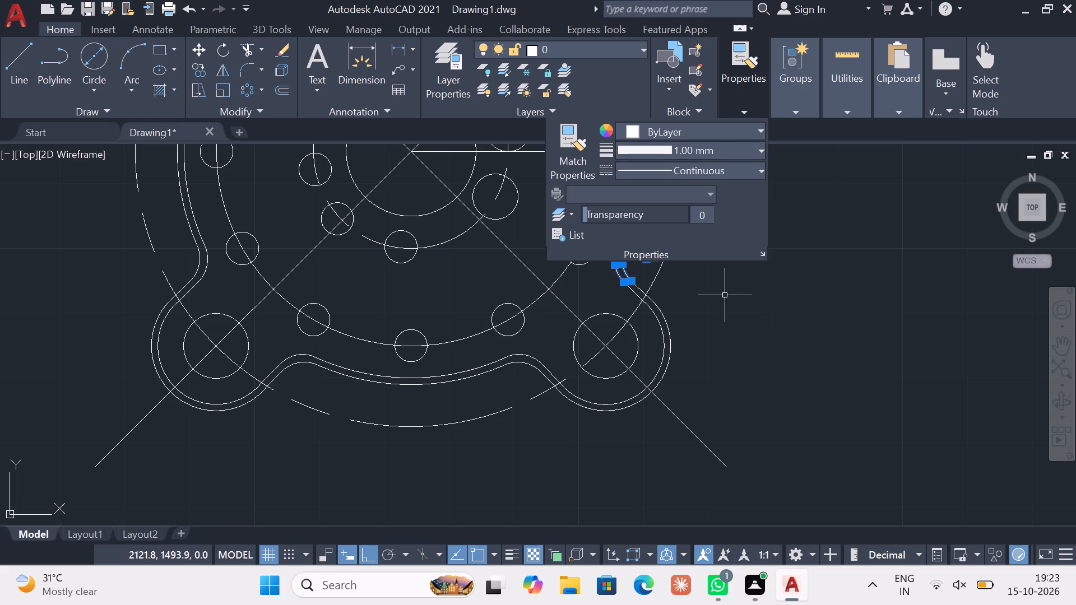
{"action": "key", "text": "Escape"}
{"action": "left_click", "coordinate": [734, 306]}
{"action": "key", "text": "Escape"}
Add a radius dimension to the outer central arc between the two upper lugs, placing its text above the part.
{"action": "scroll", "coordinate": [639, 287], "scroll_direction": "down", "scroll_amount": 3}
{"action": "middle_click_drag", "start_coordinate": [566, 293], "coordinate": [545, 315]}
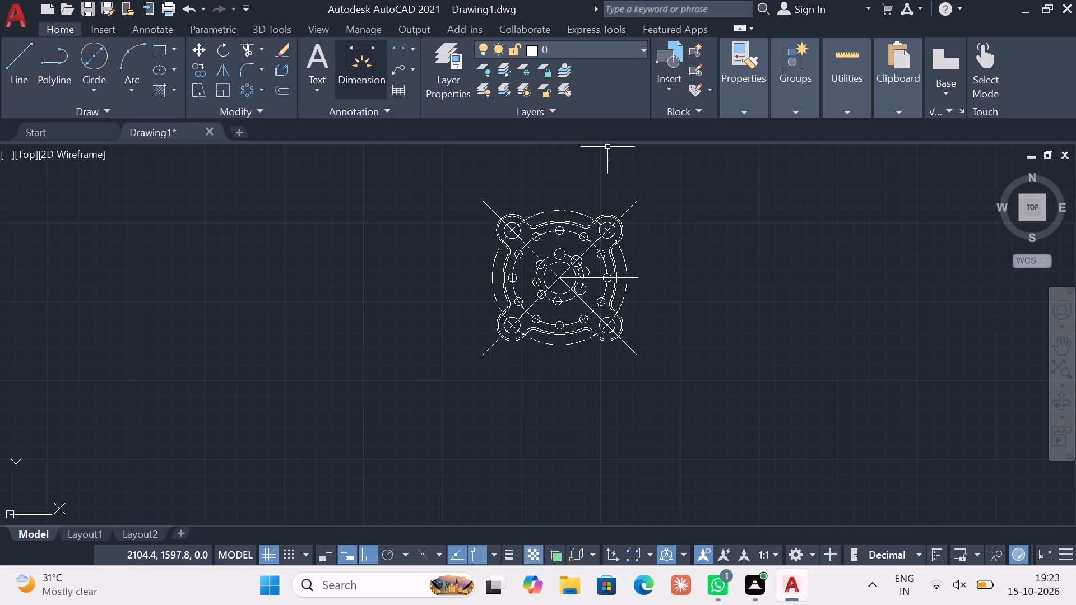
{"action": "left_click", "coordinate": [413, 47]}
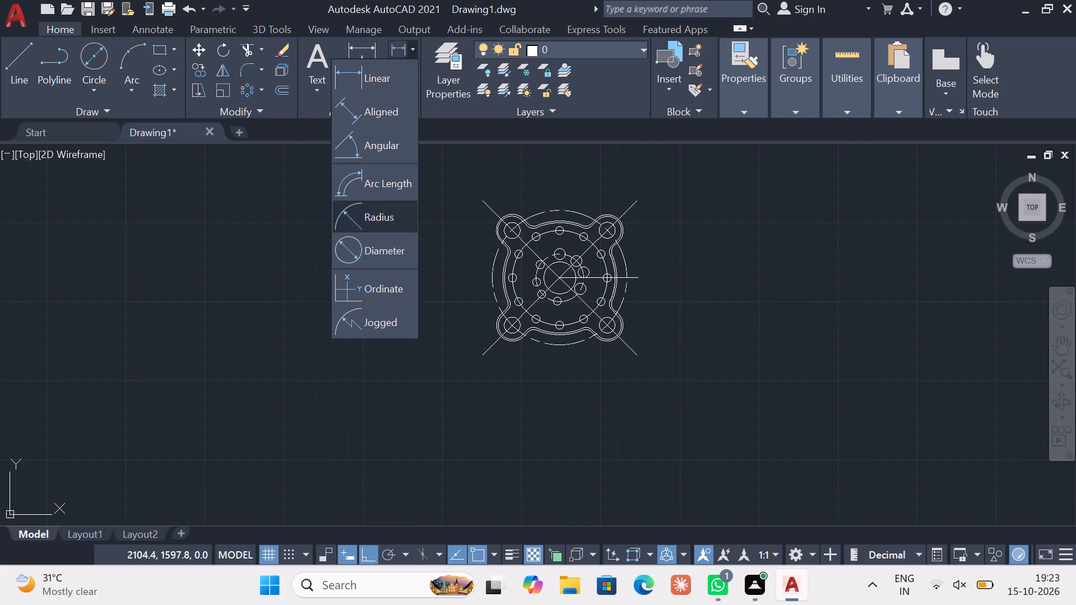
{"action": "left_click", "coordinate": [373, 215]}
{"action": "scroll", "coordinate": [600, 229], "scroll_direction": "up", "scroll_amount": 2}
{"action": "middle_click_drag", "start_coordinate": [521, 222], "coordinate": [561, 360]}
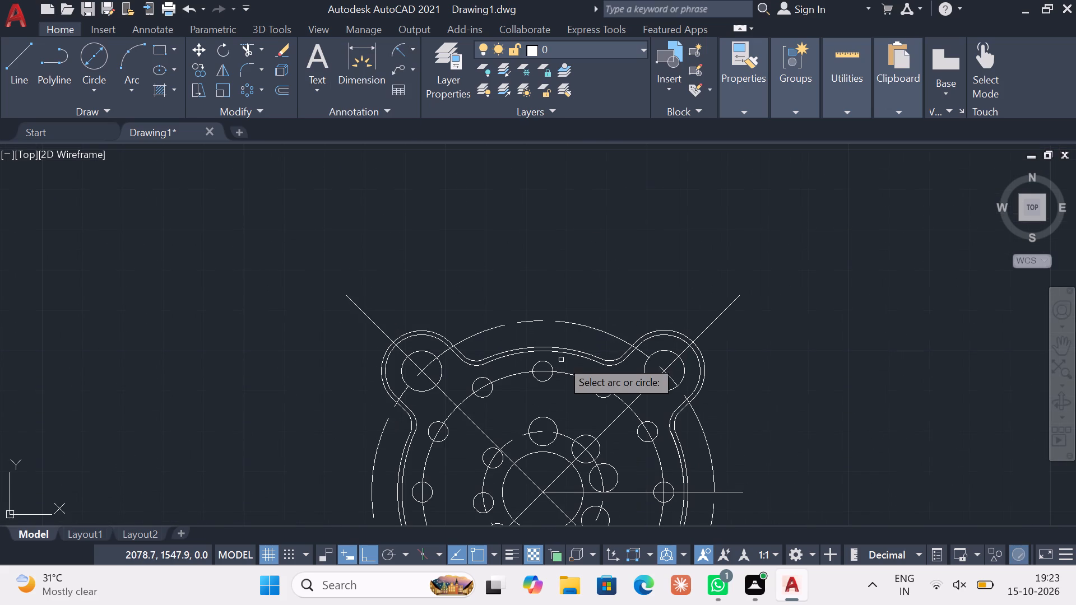
{"action": "left_click", "coordinate": [537, 346]}
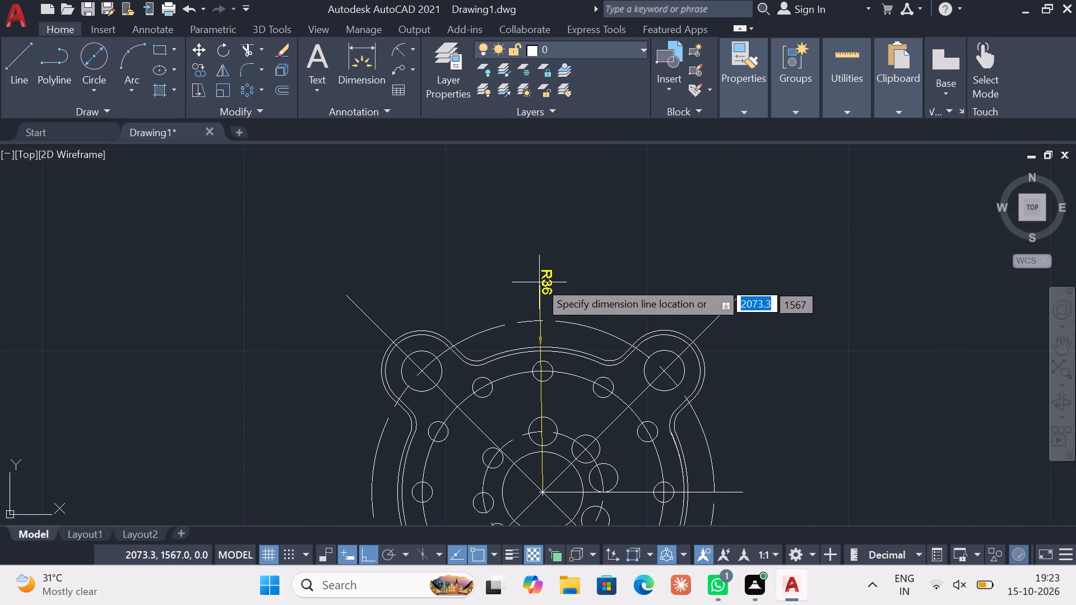
{"action": "left_click", "coordinate": [539, 281]}
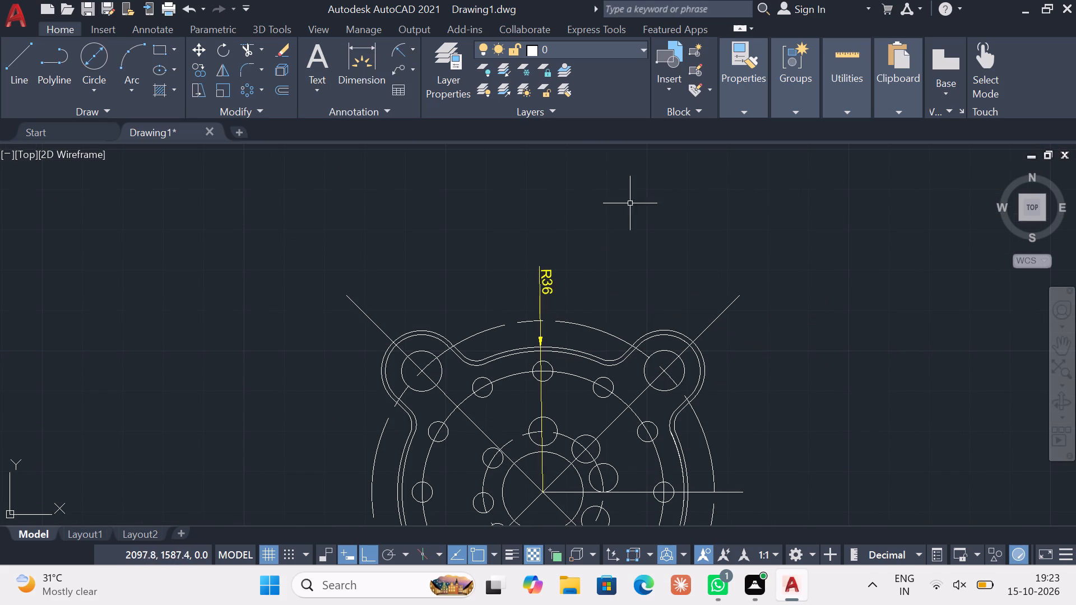
{"action": "key", "text": "Escape"}
Set the colour of the radius dimension above the part to ByLayer.
{"action": "left_click", "coordinate": [574, 296]}
{"action": "left_click", "coordinate": [511, 270]}
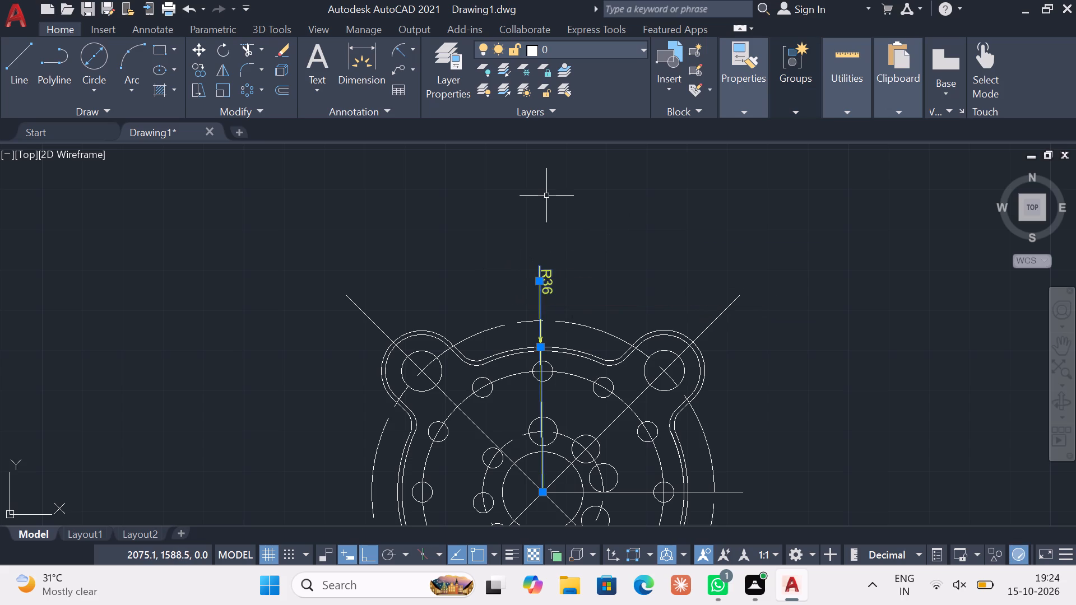
{"action": "left_click", "coordinate": [736, 102]}
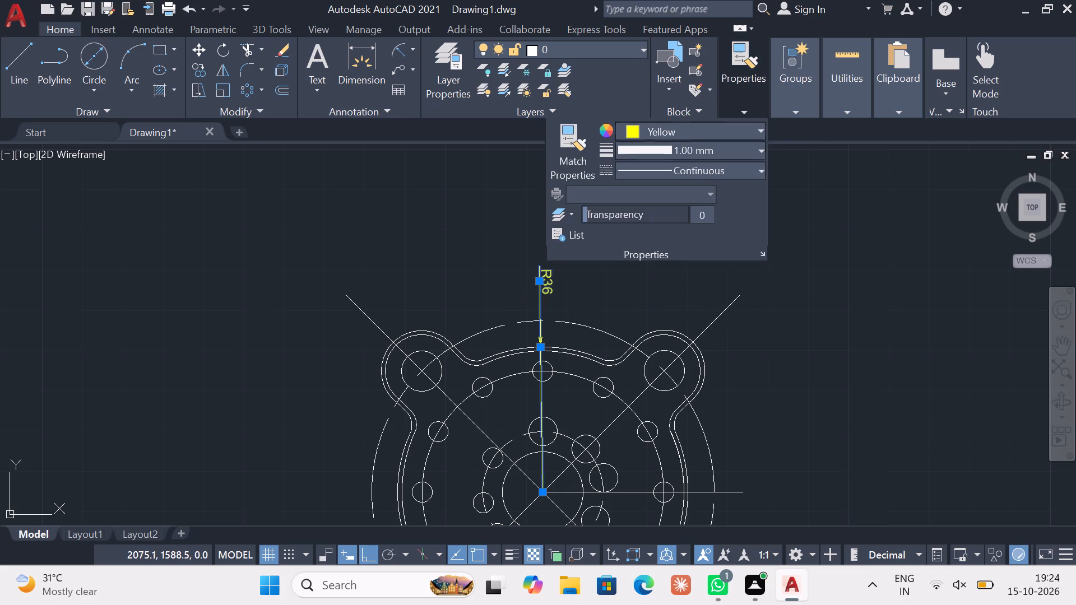
{"action": "left_click", "coordinate": [683, 125]}
{"action": "left_click", "coordinate": [620, 151]}
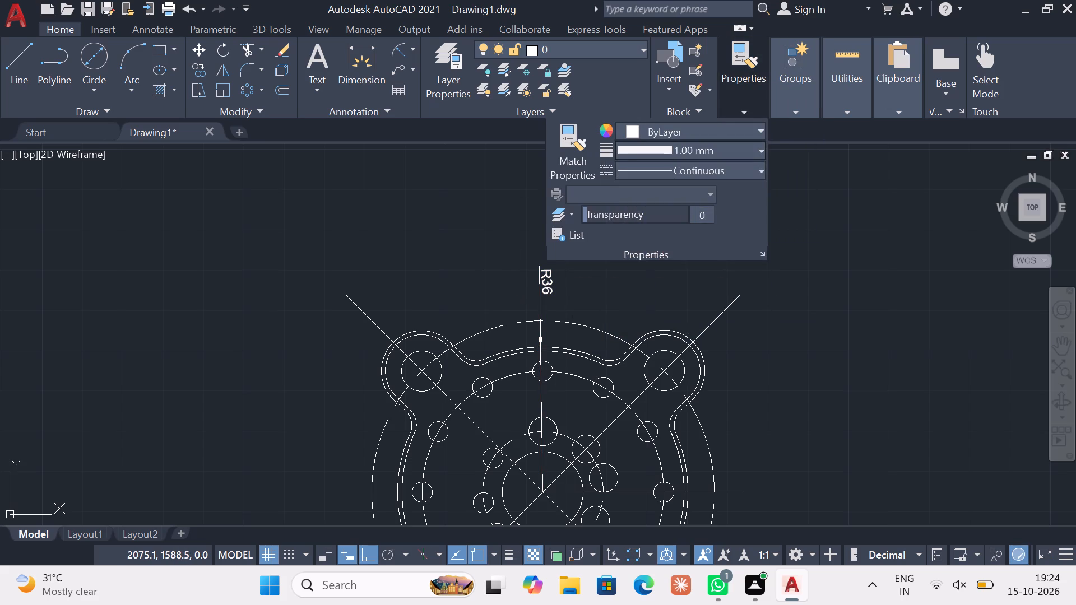
{"action": "left_click", "coordinate": [791, 209]}
{"action": "key", "text": "Escape"}
{"action": "key", "text": "Escape"}
{"action": "key", "text": "Escape"}
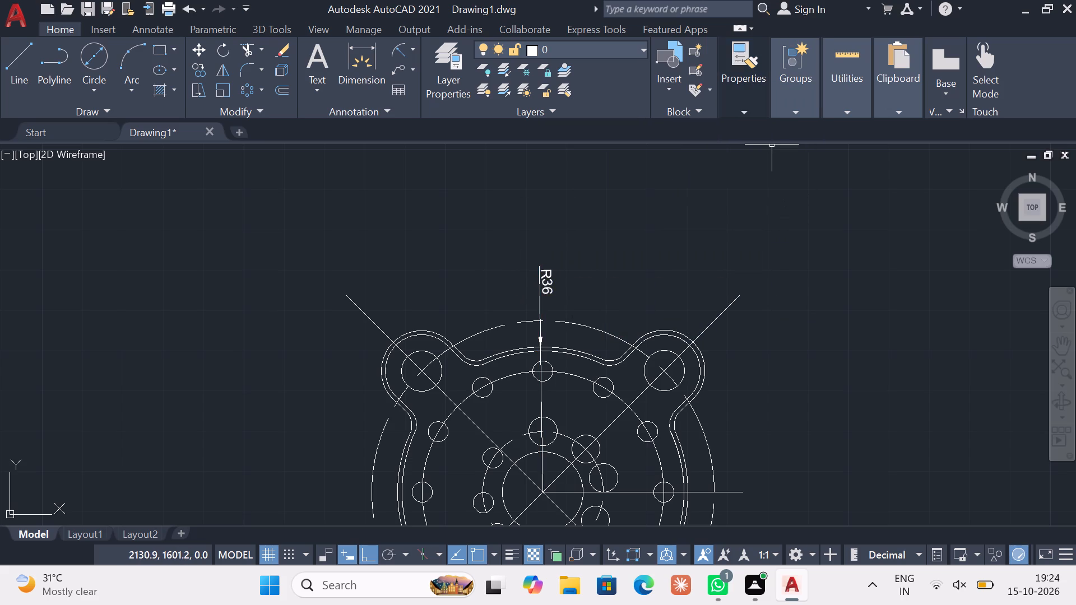
With nothing selected, set the current object colour to ByLayer.
{"action": "left_click", "coordinate": [753, 108]}
{"action": "left_click", "coordinate": [738, 127]}
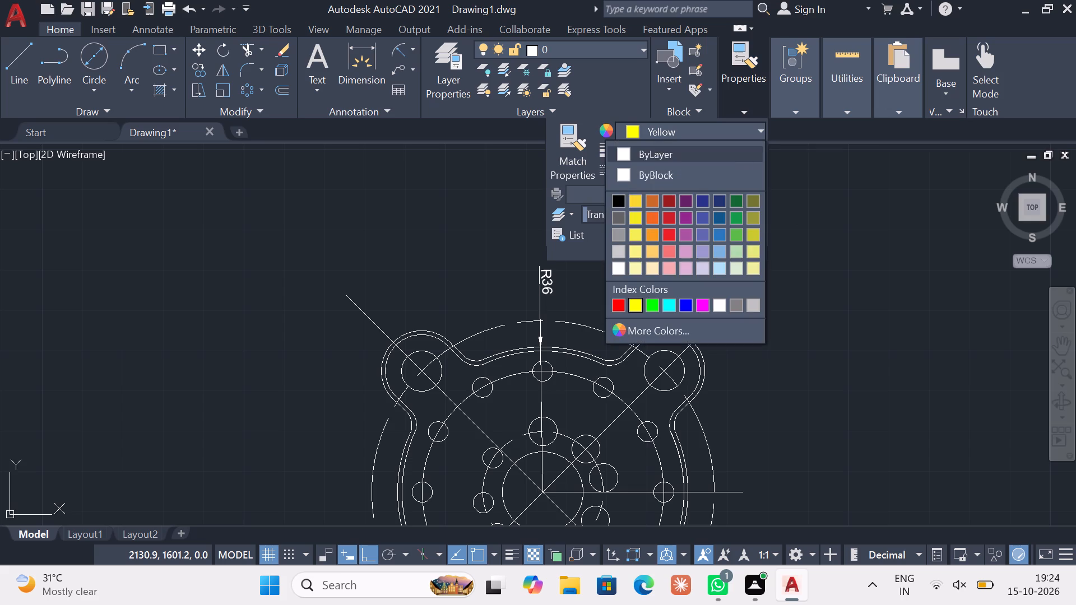
{"action": "left_click", "coordinate": [660, 157]}
{"action": "key", "text": "Escape"}
{"action": "left_click", "coordinate": [831, 203]}
{"action": "key", "text": "Escape"}
{"action": "key", "text": "Escape"}
{"action": "key", "text": "Escape"}
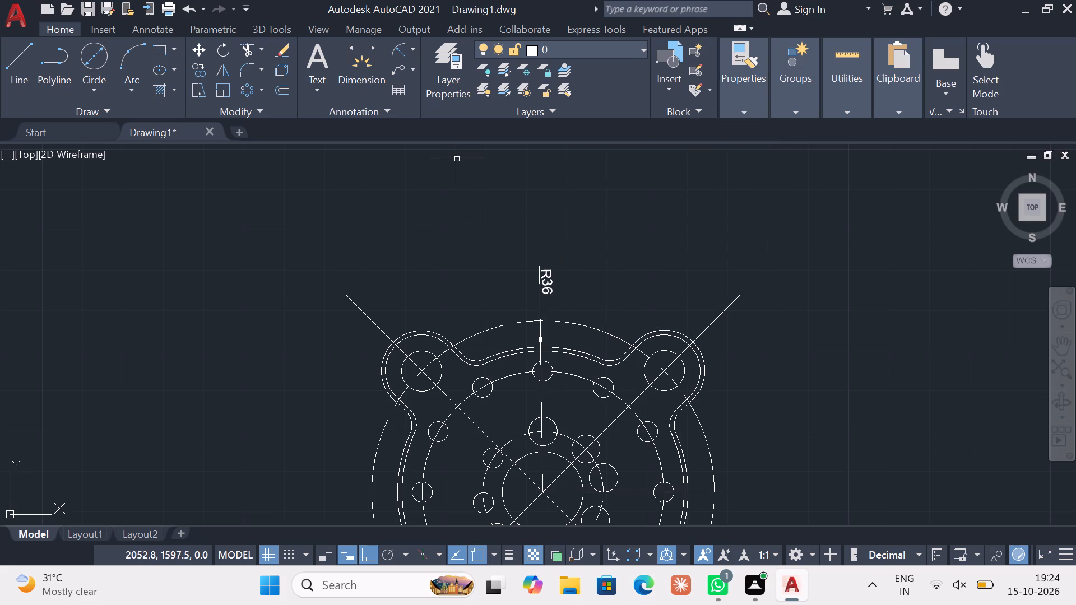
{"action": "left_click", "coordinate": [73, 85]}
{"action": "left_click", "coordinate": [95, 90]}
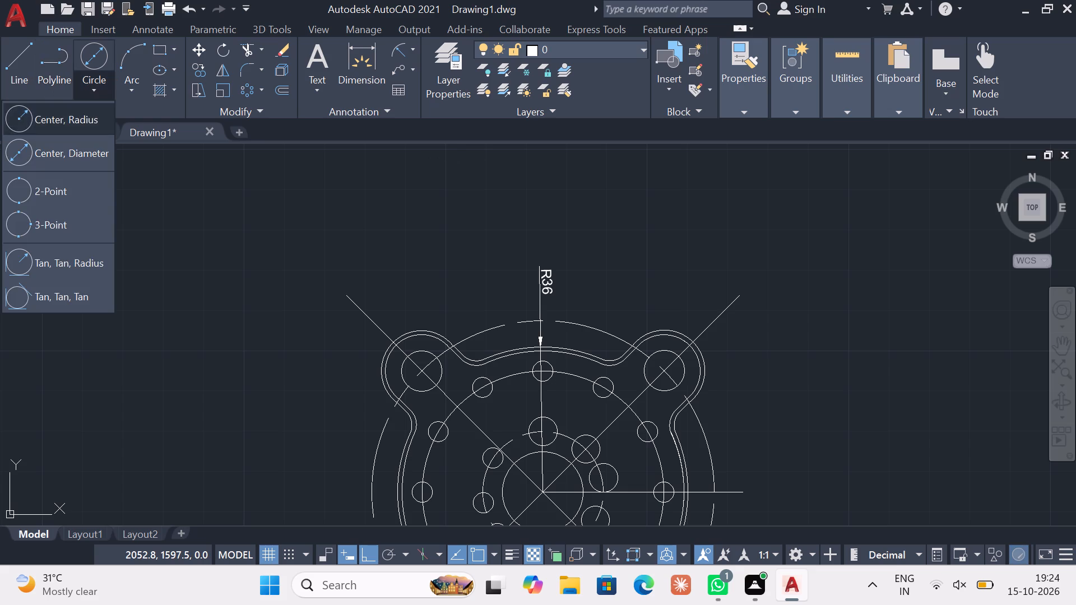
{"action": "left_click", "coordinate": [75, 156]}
Add a diameter dimension to the outer arc of the upper-left lug, placing its text outside the part to the upper left.
{"action": "scroll", "coordinate": [414, 413], "scroll_direction": "up", "scroll_amount": 2}
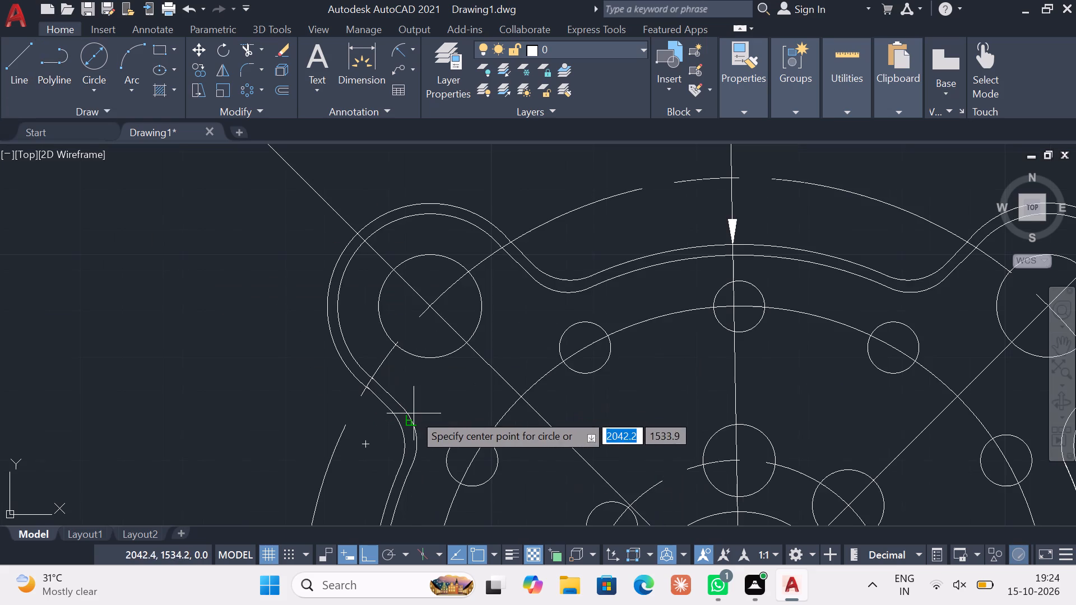
{"action": "left_click", "coordinate": [416, 52]}
{"action": "left_click", "coordinate": [375, 251]}
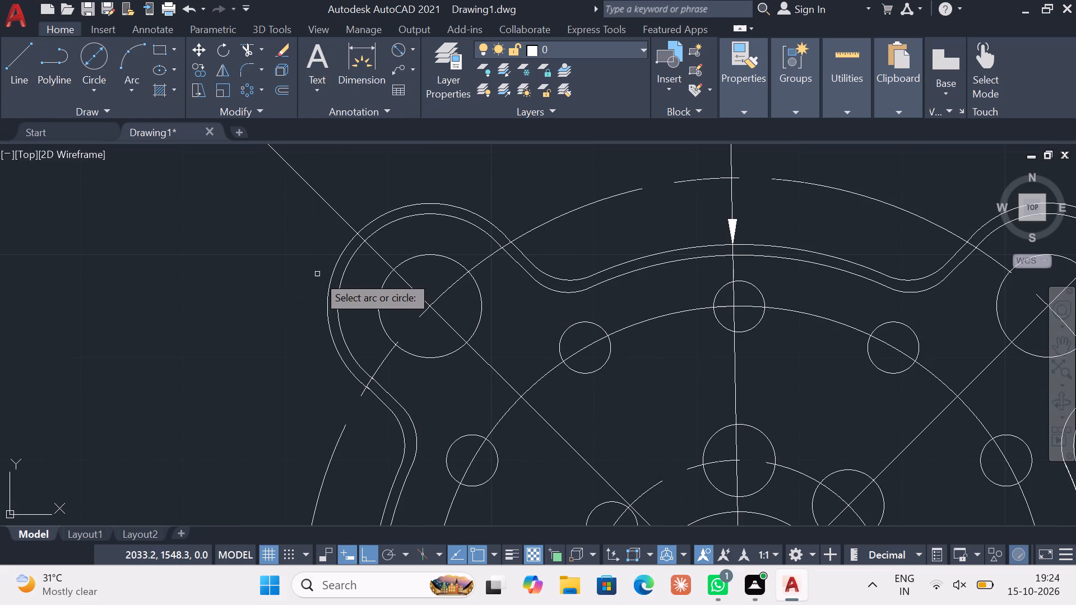
{"action": "left_click", "coordinate": [332, 277]}
{"action": "left_click", "coordinate": [249, 253]}
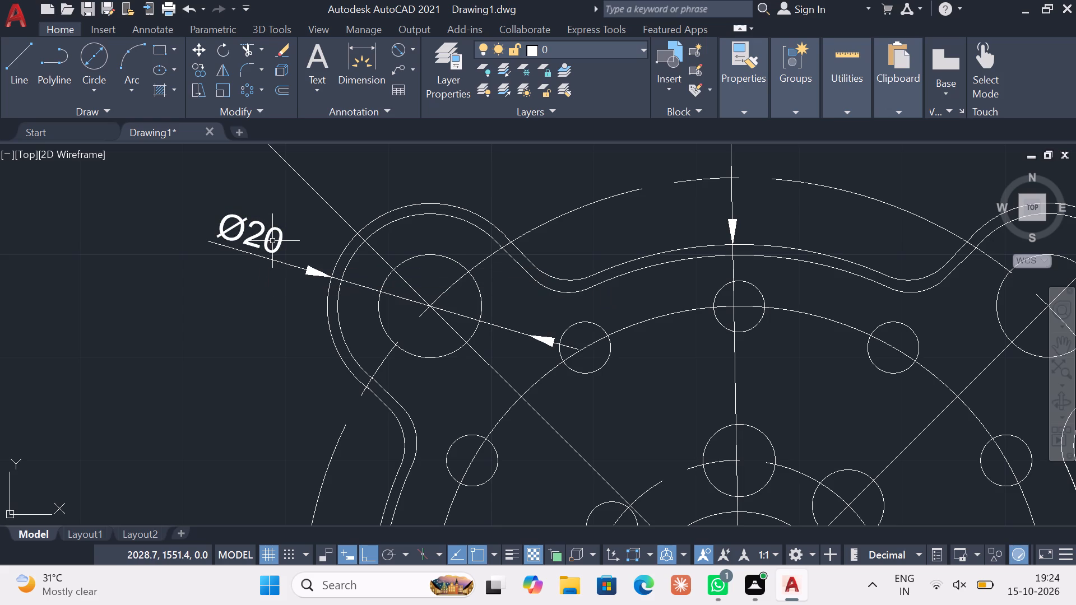
Add a diameter dimension to the inner central arc between the two right-hand lugs, placing its text outside the part to the right.
{"action": "left_click", "coordinate": [398, 48]}
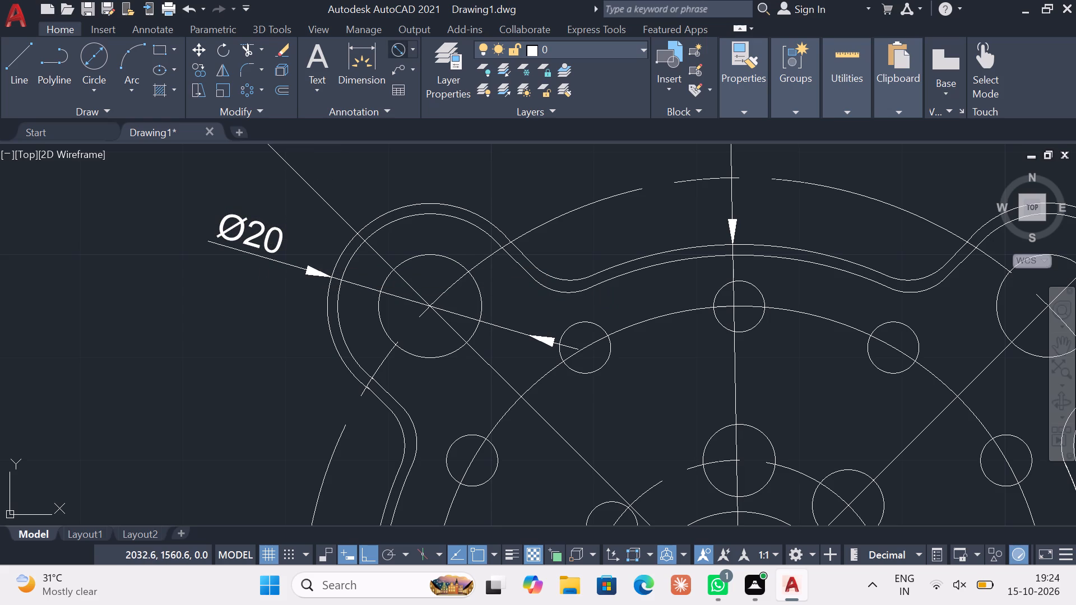
{"action": "scroll", "coordinate": [537, 246], "scroll_direction": "down", "scroll_amount": 1}
{"action": "middle_click_drag", "start_coordinate": [556, 303], "coordinate": [443, 221]}
{"action": "scroll", "coordinate": [523, 291], "scroll_direction": "down", "scroll_amount": 1}
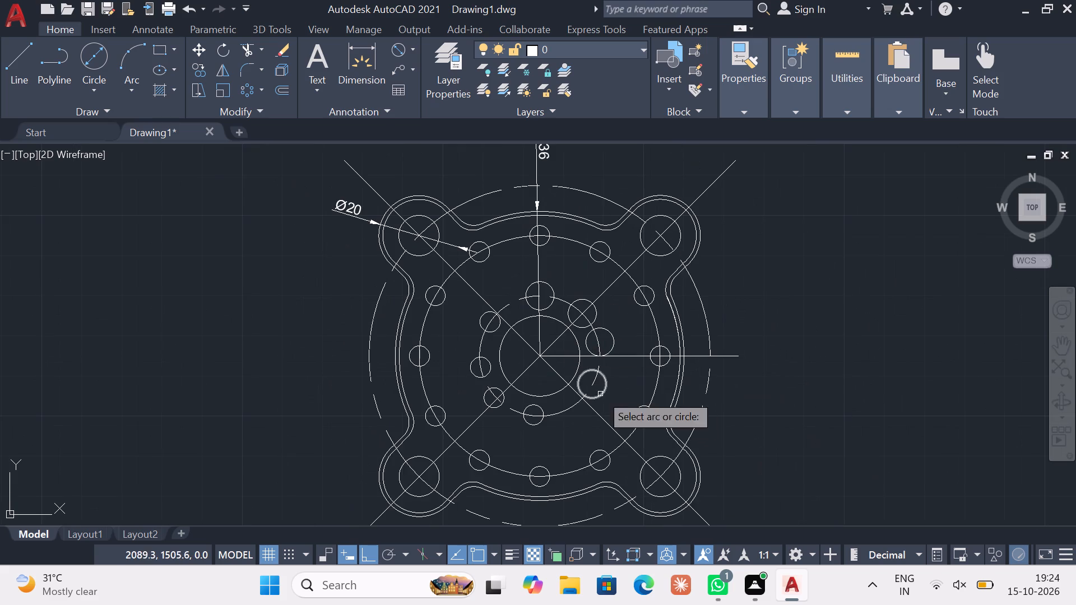
{"action": "scroll", "coordinate": [672, 405], "scroll_direction": "up", "scroll_amount": 1}
{"action": "left_click", "coordinate": [672, 402]}
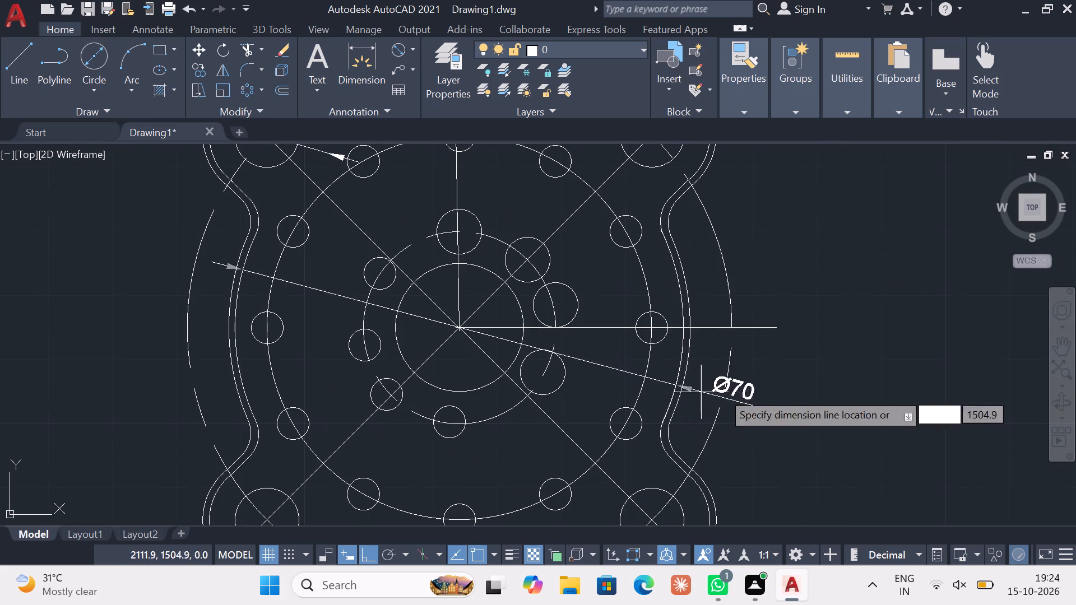
{"action": "left_click", "coordinate": [810, 403]}
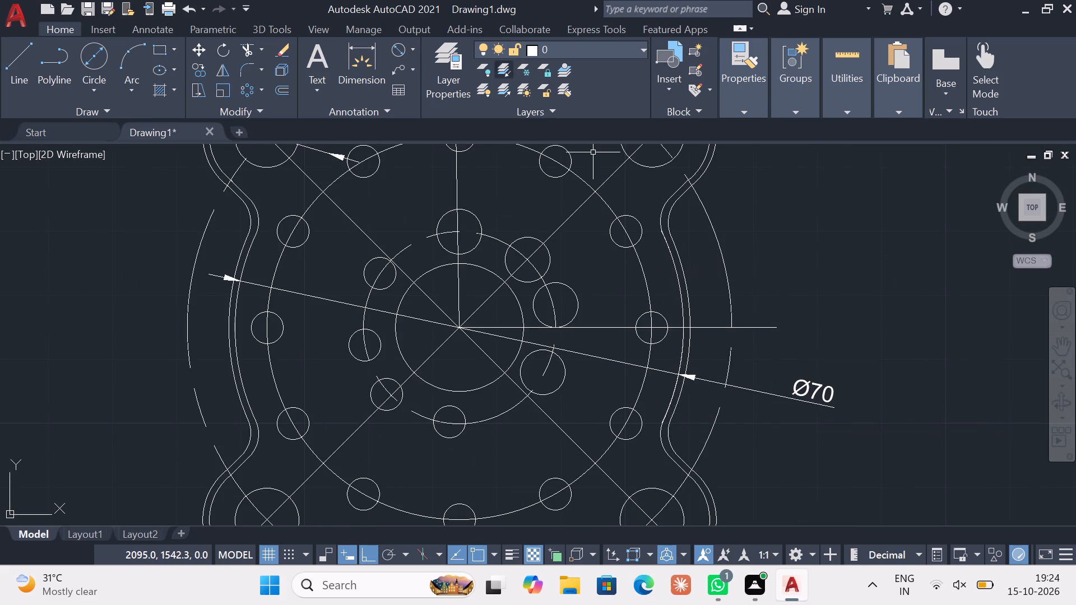
Add a diameter dimension to the inner arc of the lower-right lug, placing its text outside the part to the lower right.
{"action": "left_click", "coordinate": [396, 45]}
{"action": "scroll", "coordinate": [627, 438], "scroll_direction": "down", "scroll_amount": 2}
{"action": "middle_click_drag", "start_coordinate": [628, 439], "coordinate": [580, 337]}
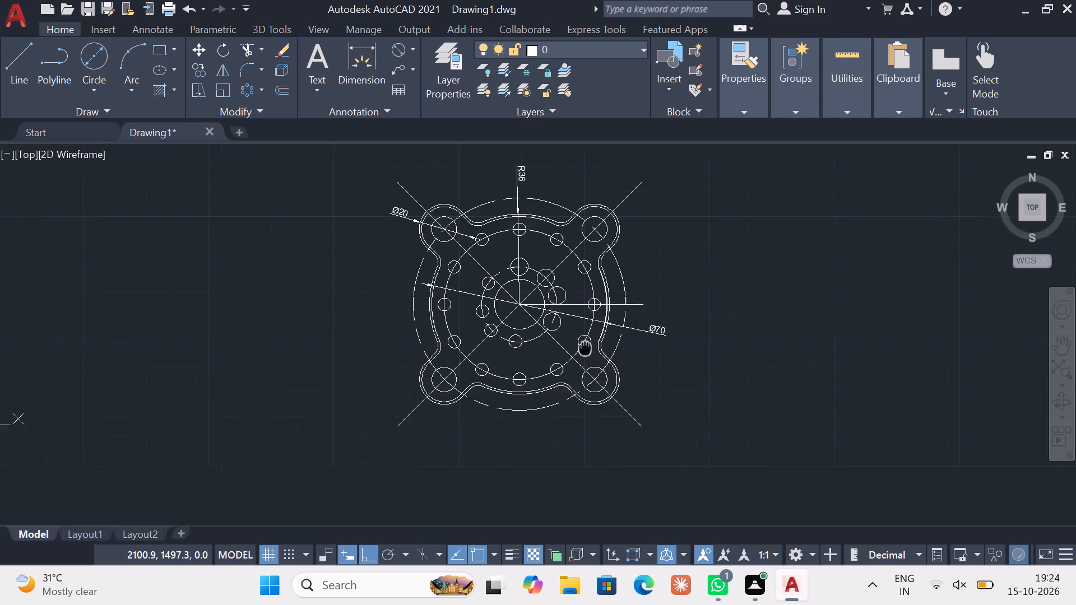
{"action": "middle_click_drag", "start_coordinate": [580, 337], "coordinate": [553, 291]}
{"action": "scroll", "coordinate": [625, 403], "scroll_direction": "up", "scroll_amount": 2}
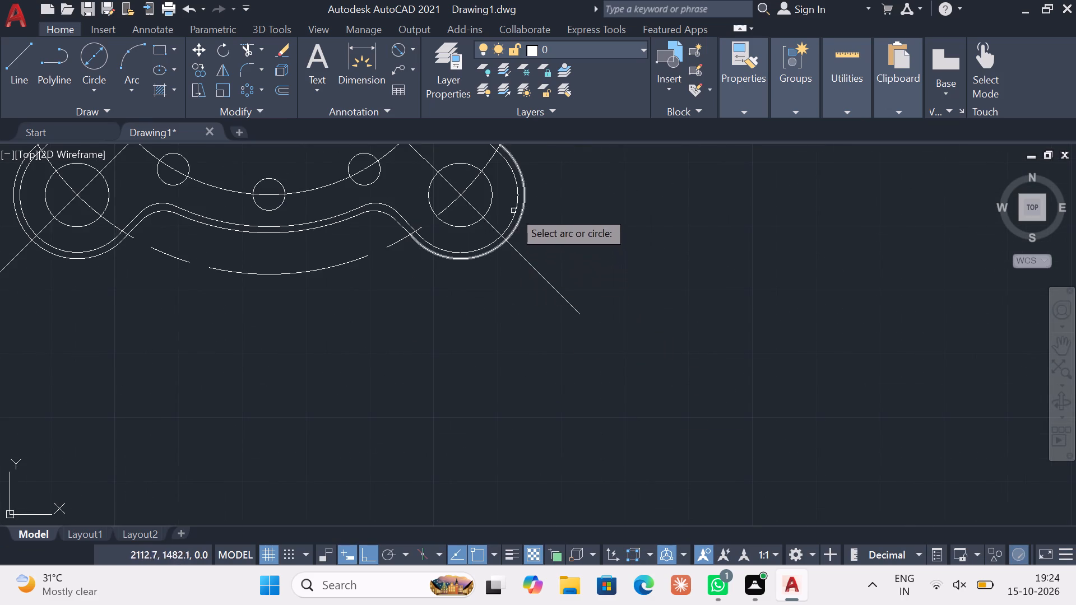
{"action": "left_click", "coordinate": [512, 210]}
{"action": "left_click", "coordinate": [558, 244]}
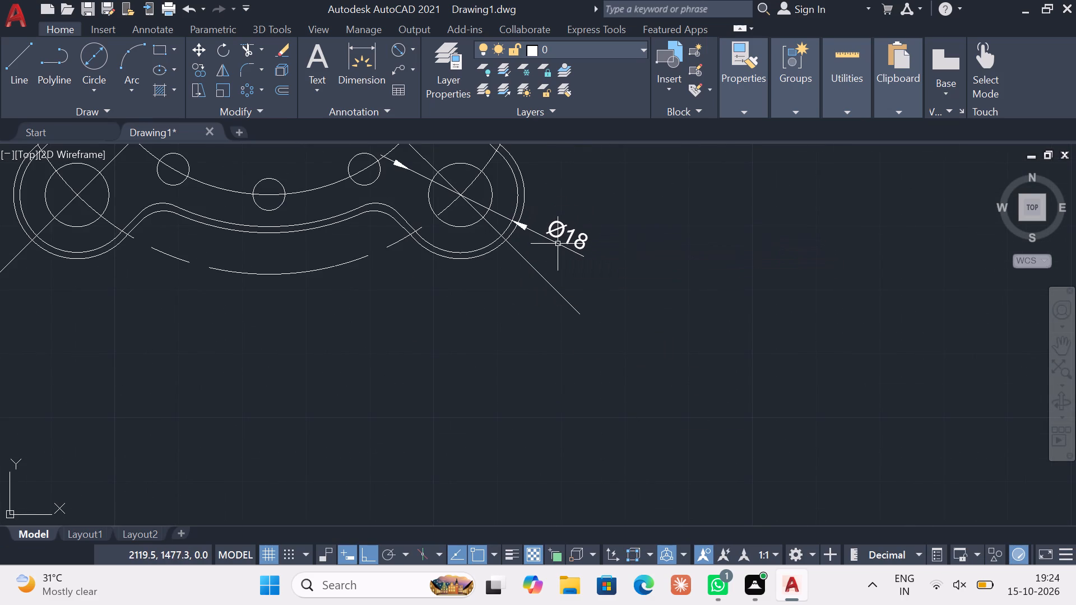
Add a diameter dimension to the large dashed circle through the outside of the part, placing its text below the part.
{"action": "left_click", "coordinate": [392, 48]}
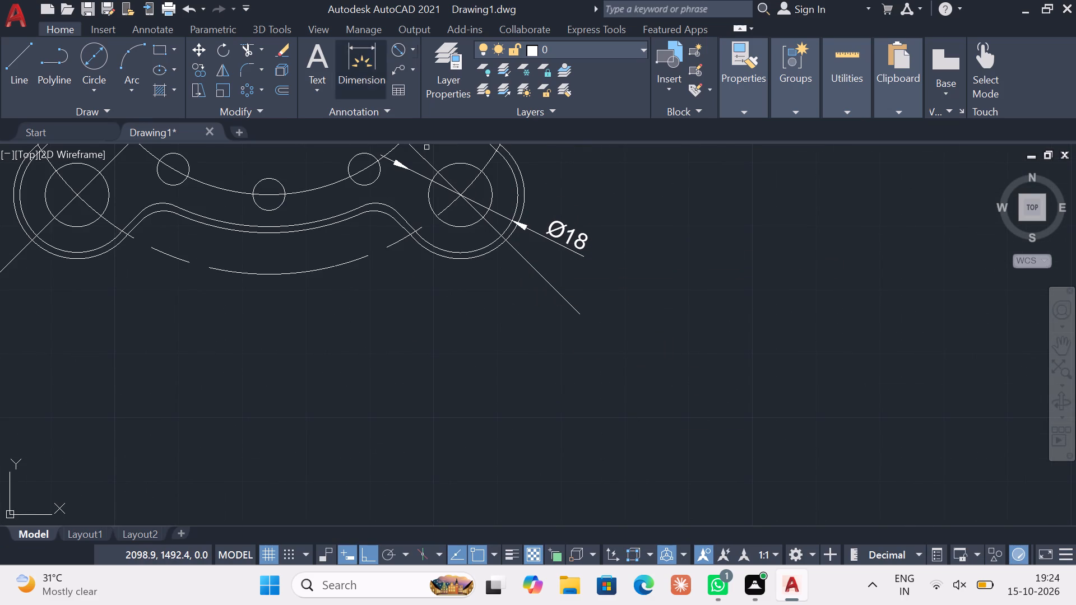
{"action": "left_click", "coordinate": [273, 275]}
{"action": "left_click", "coordinate": [318, 392]}
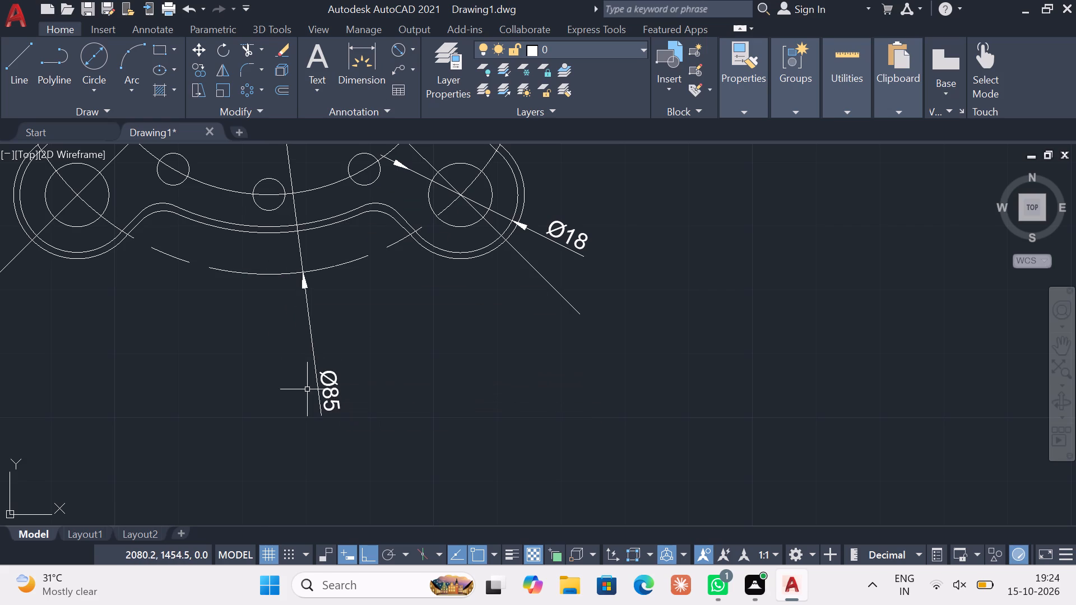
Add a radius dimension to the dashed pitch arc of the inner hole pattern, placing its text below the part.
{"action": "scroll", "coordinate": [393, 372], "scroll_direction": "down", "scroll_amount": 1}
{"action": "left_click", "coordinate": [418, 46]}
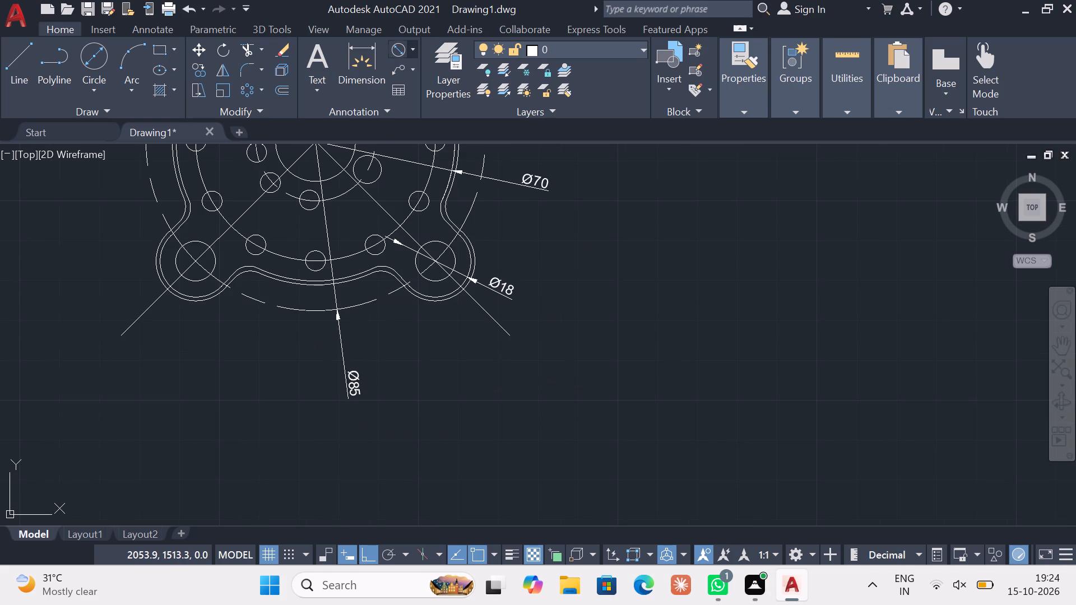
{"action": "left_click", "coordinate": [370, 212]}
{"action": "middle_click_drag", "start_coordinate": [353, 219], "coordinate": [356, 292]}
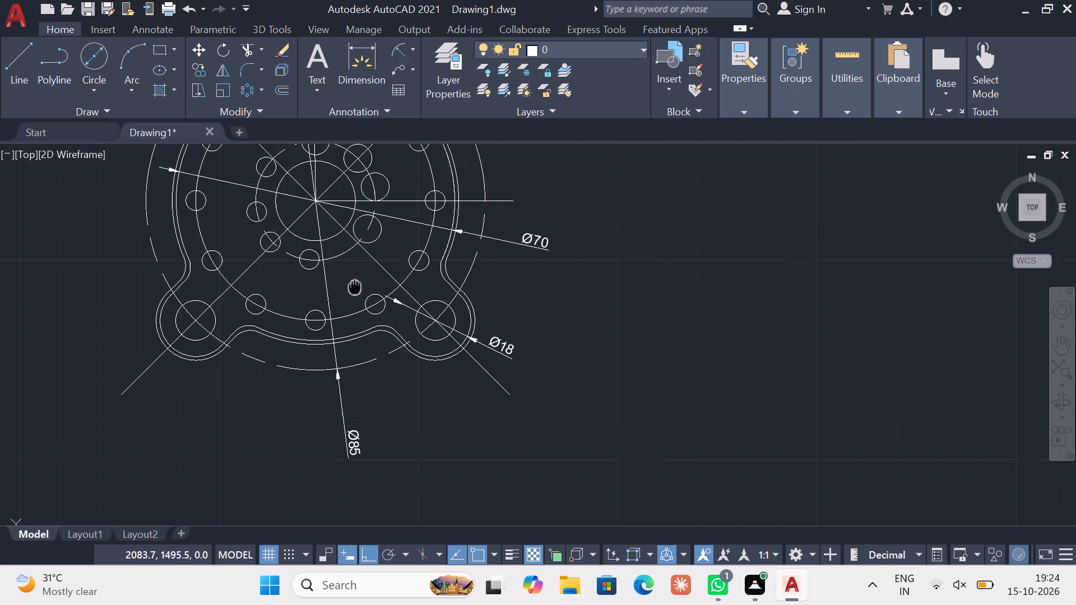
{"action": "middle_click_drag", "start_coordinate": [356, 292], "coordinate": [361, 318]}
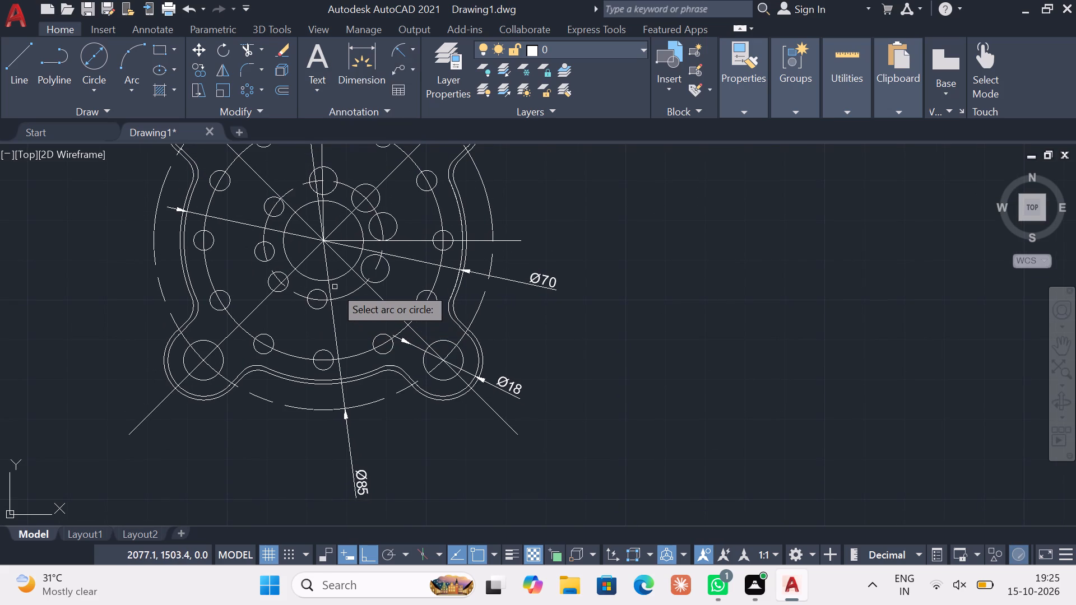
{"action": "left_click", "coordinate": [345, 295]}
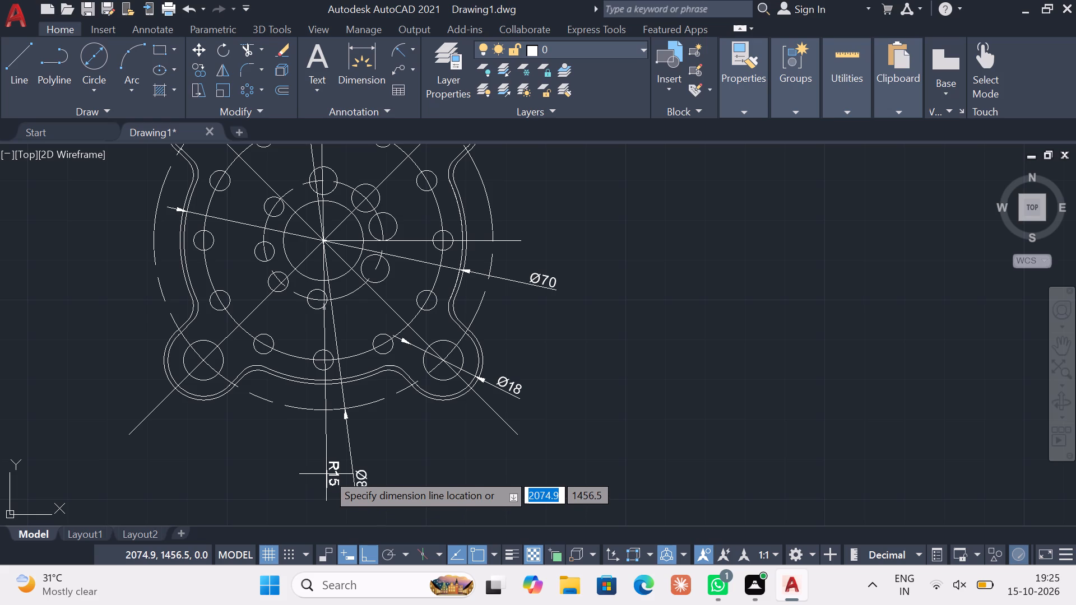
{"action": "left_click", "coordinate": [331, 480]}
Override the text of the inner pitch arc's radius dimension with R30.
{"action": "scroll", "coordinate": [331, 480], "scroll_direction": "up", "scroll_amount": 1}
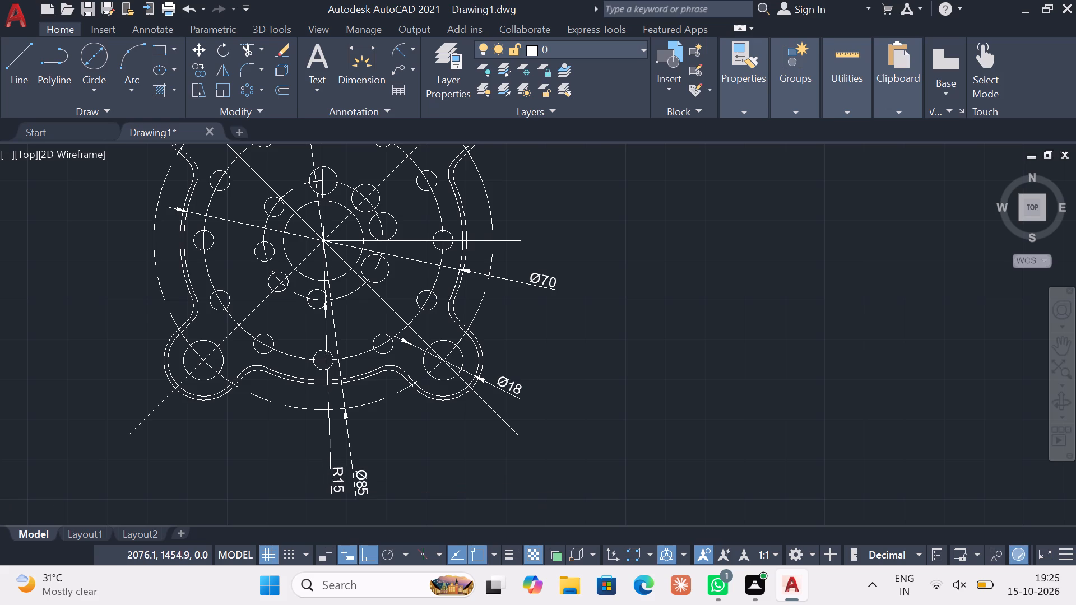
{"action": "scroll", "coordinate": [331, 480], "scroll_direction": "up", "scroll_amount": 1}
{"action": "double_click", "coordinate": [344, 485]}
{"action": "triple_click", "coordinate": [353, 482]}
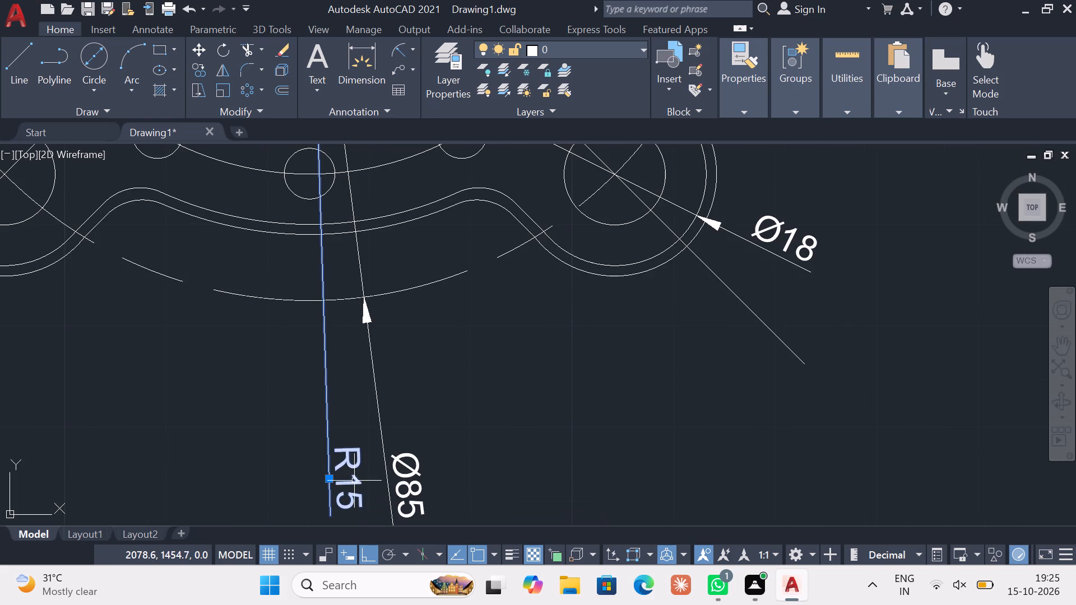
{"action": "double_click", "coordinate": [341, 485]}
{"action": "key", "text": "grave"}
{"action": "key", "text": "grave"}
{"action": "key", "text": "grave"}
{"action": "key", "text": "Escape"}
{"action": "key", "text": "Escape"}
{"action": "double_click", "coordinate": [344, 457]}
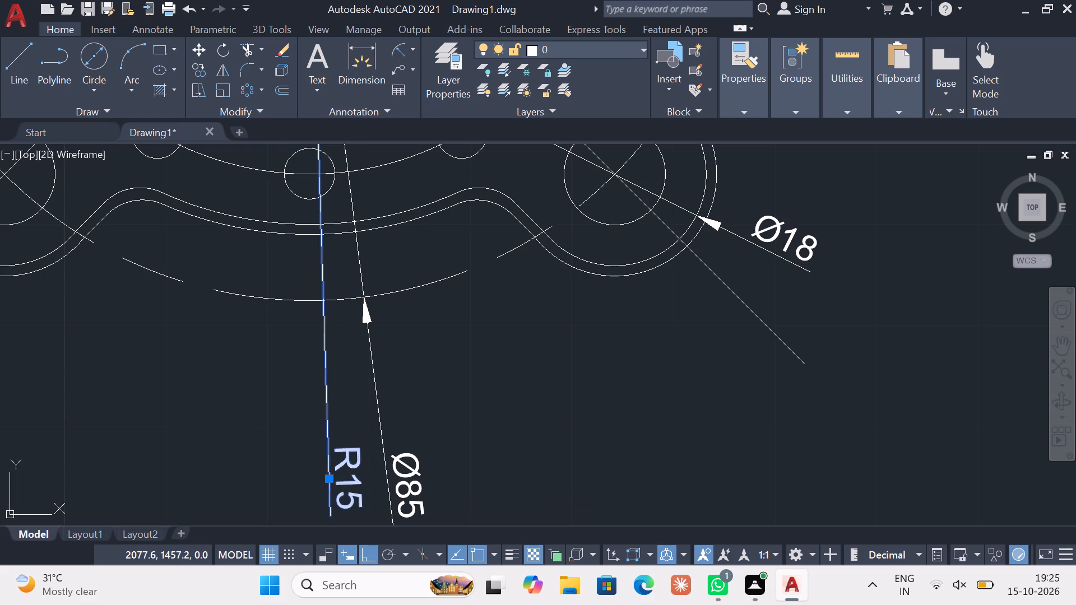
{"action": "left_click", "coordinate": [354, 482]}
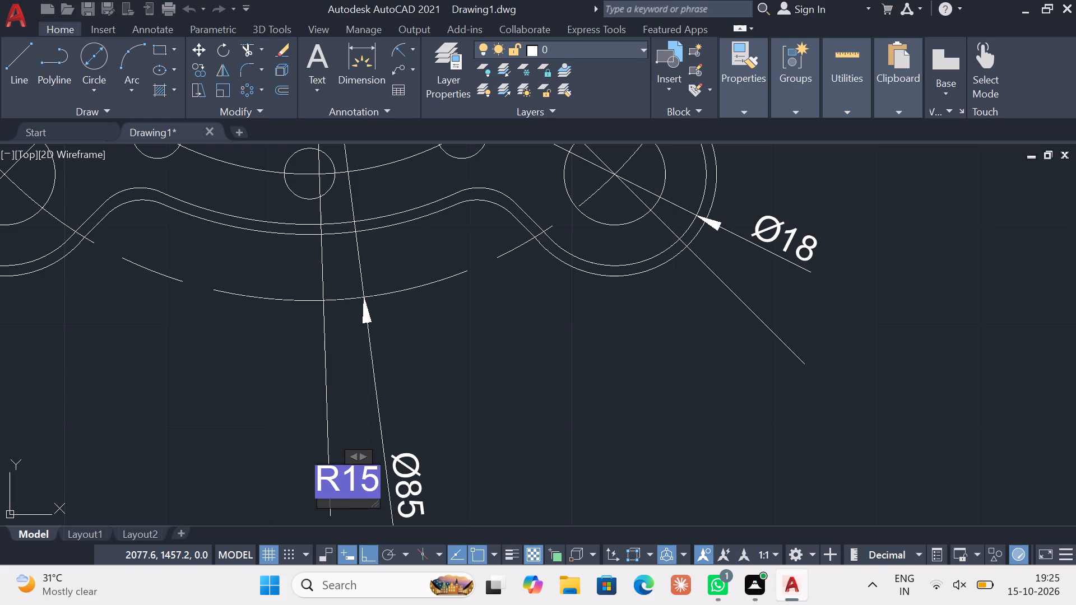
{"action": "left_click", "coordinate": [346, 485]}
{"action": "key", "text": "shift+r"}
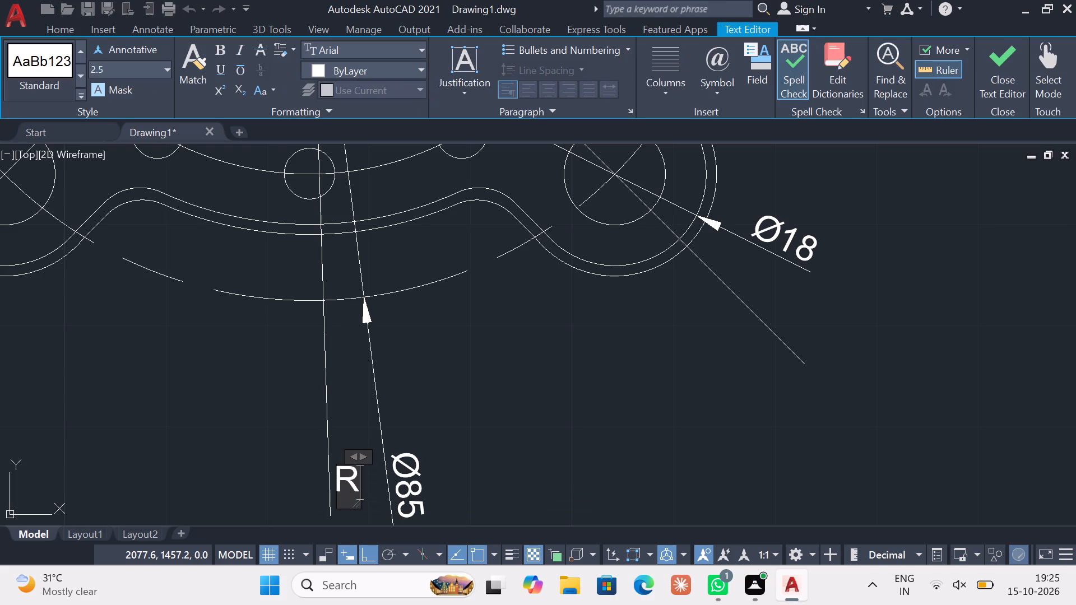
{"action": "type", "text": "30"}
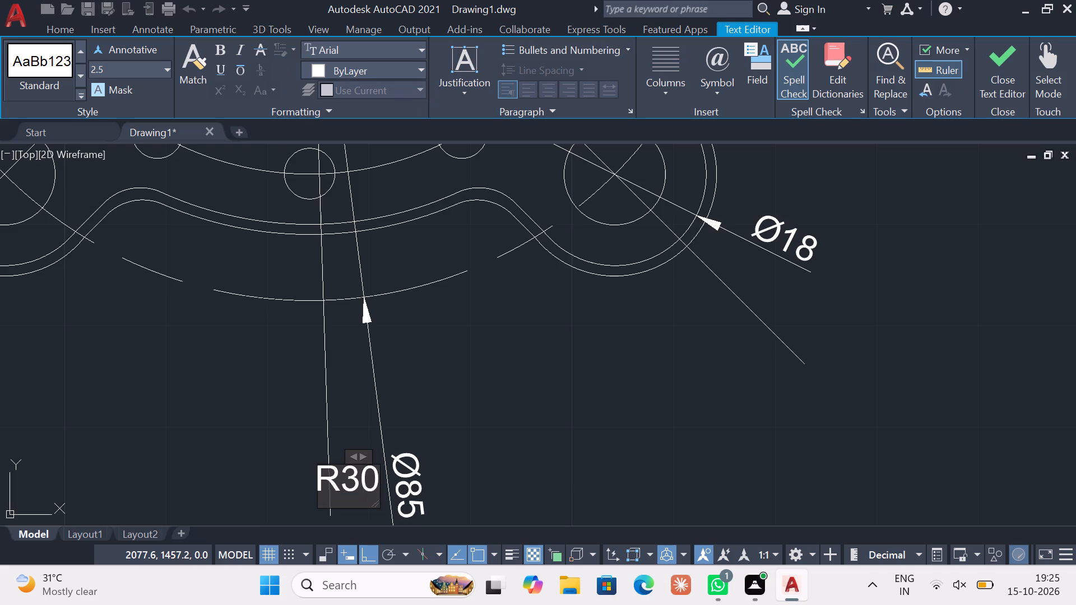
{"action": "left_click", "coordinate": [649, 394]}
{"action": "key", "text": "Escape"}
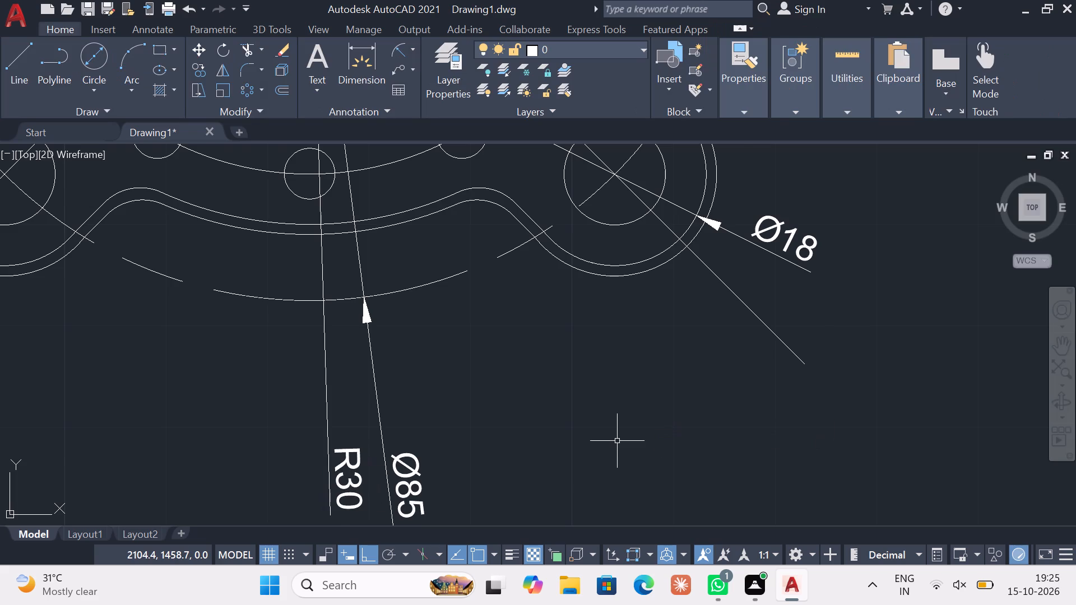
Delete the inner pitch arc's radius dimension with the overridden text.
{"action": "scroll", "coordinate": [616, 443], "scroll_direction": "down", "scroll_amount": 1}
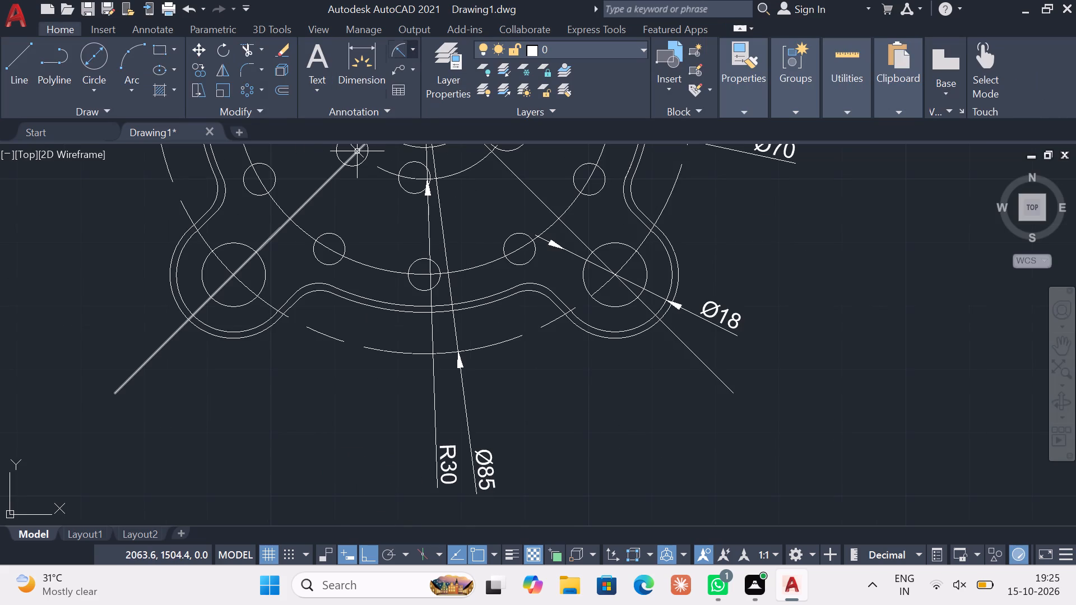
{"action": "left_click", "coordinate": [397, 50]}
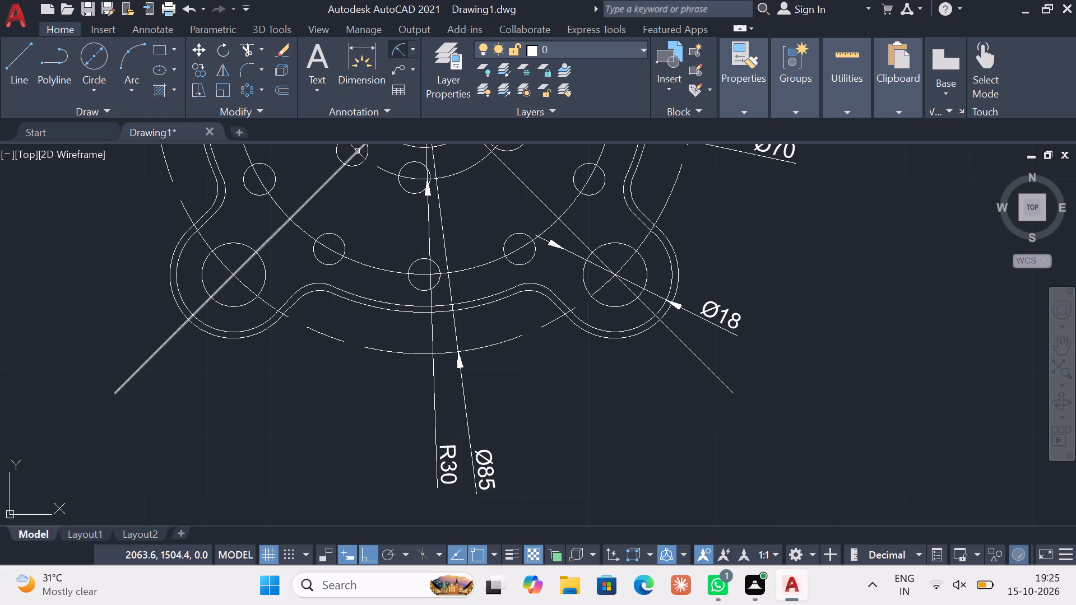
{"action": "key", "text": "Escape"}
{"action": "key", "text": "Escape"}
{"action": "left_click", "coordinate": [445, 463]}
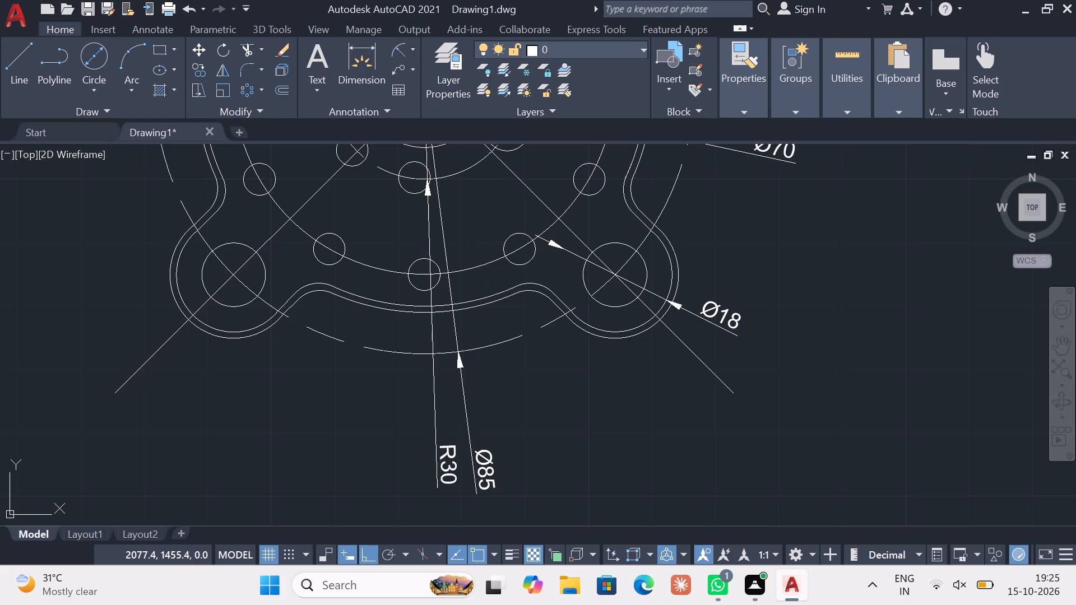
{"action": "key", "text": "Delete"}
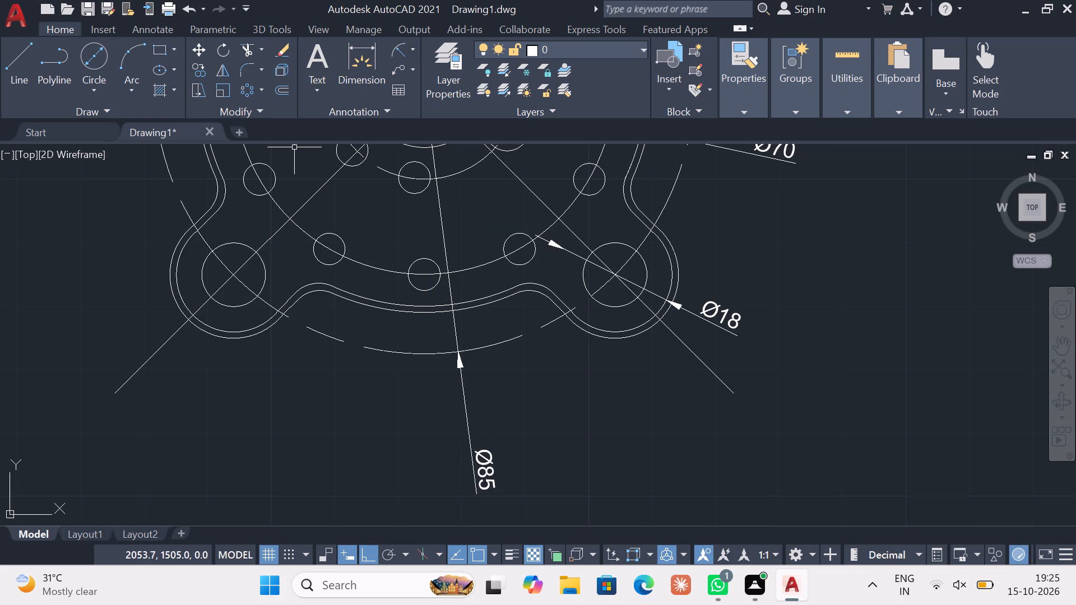
Add a radius dimension to the pitch circle of the outer small holes, placing its text below the part.
{"action": "left_click", "coordinate": [393, 48]}
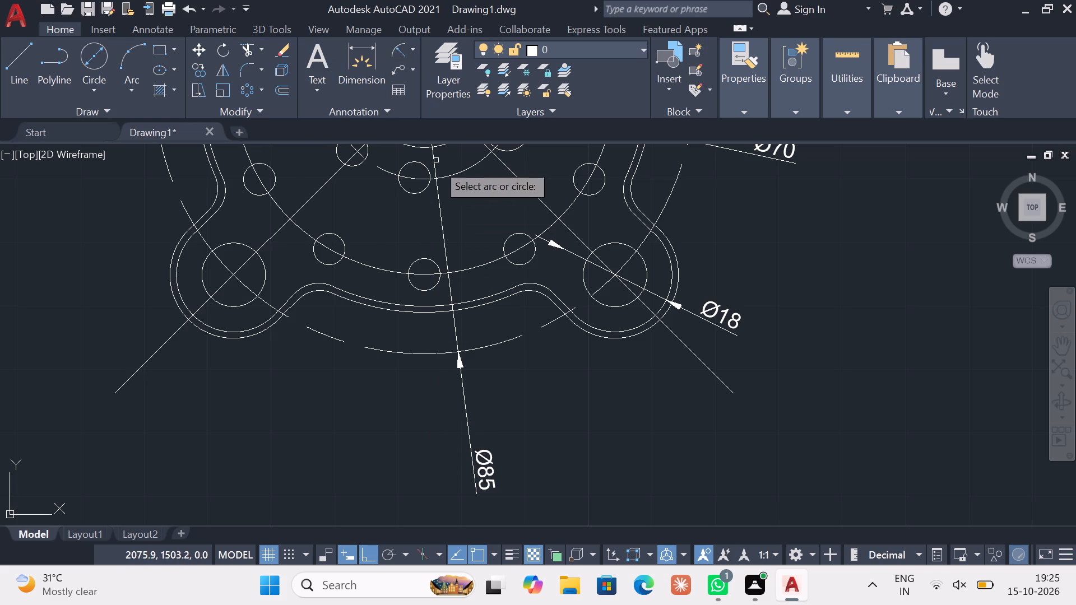
{"action": "left_click", "coordinate": [395, 272]}
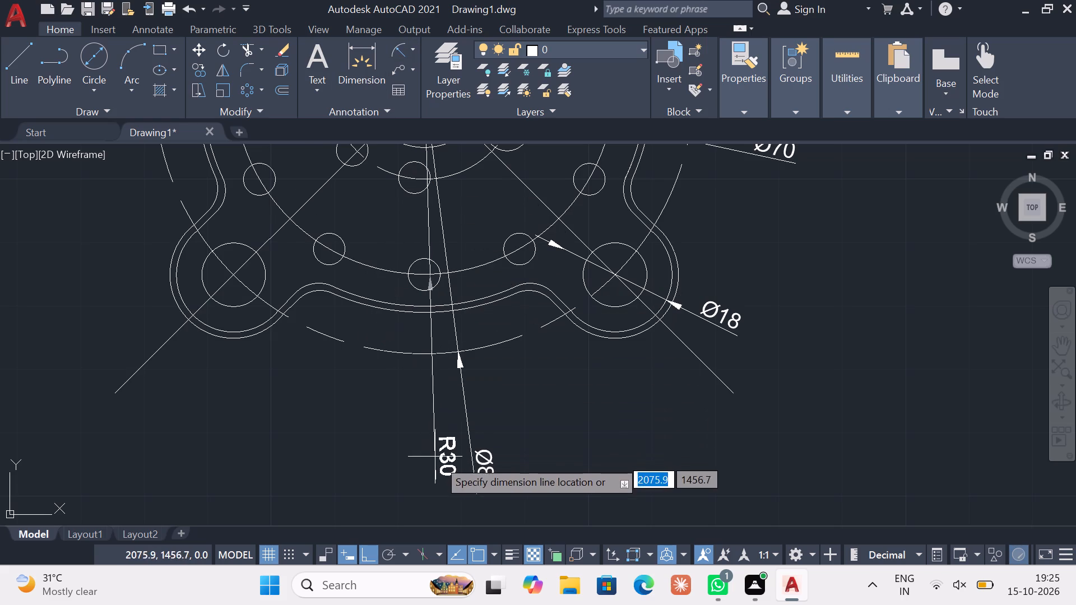
{"action": "left_click", "coordinate": [443, 478]}
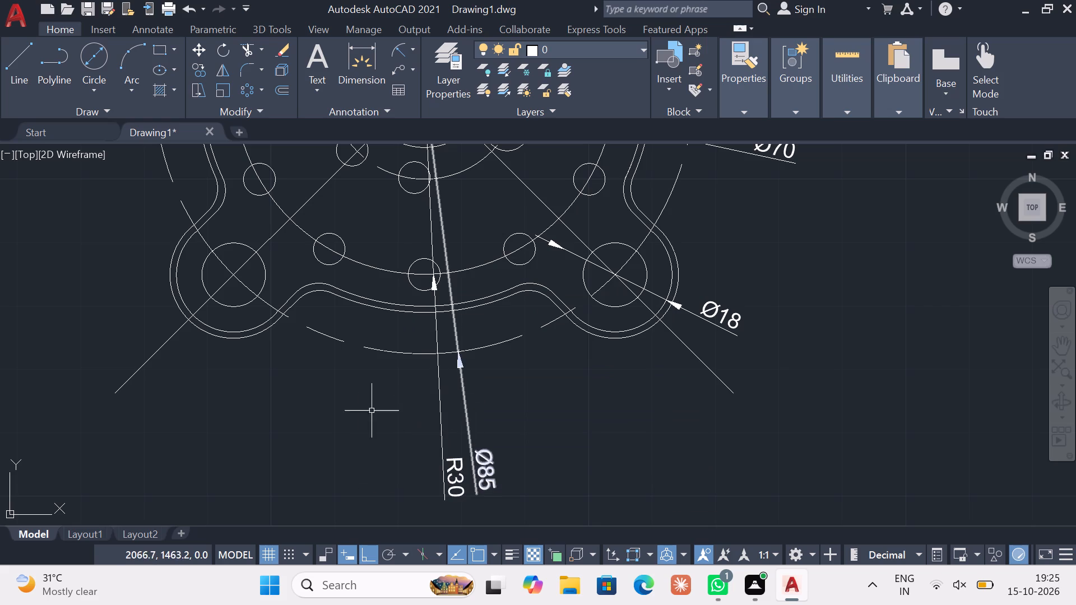
Add a radius dimension to the inner outline's bottom fillet beside the lower-left lug, placing its text below the part.
{"action": "left_click", "coordinate": [394, 46]}
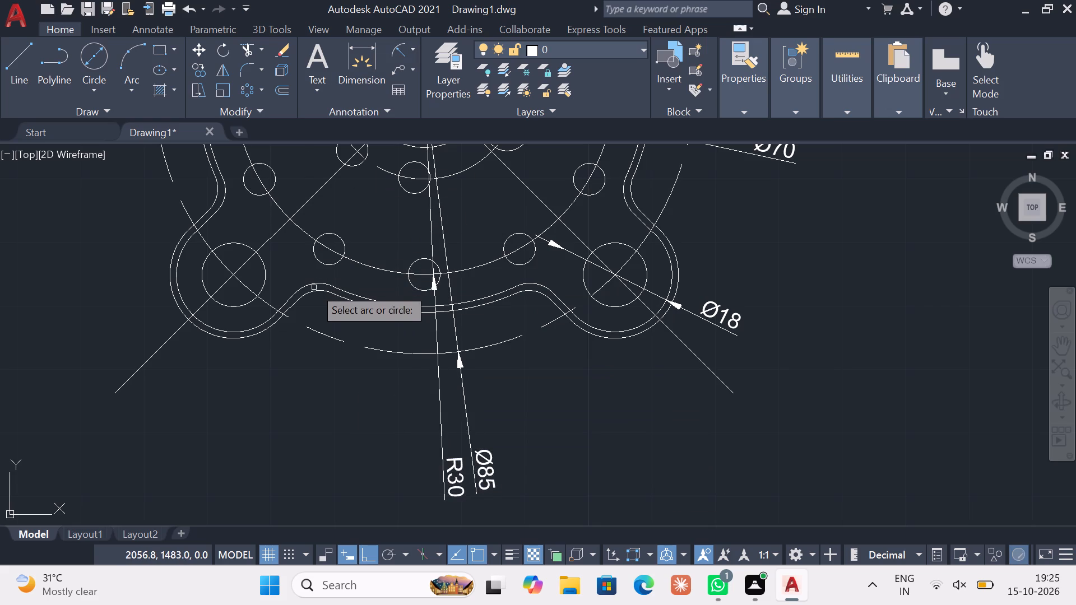
{"action": "left_click", "coordinate": [314, 285]}
{"action": "left_click", "coordinate": [295, 415]}
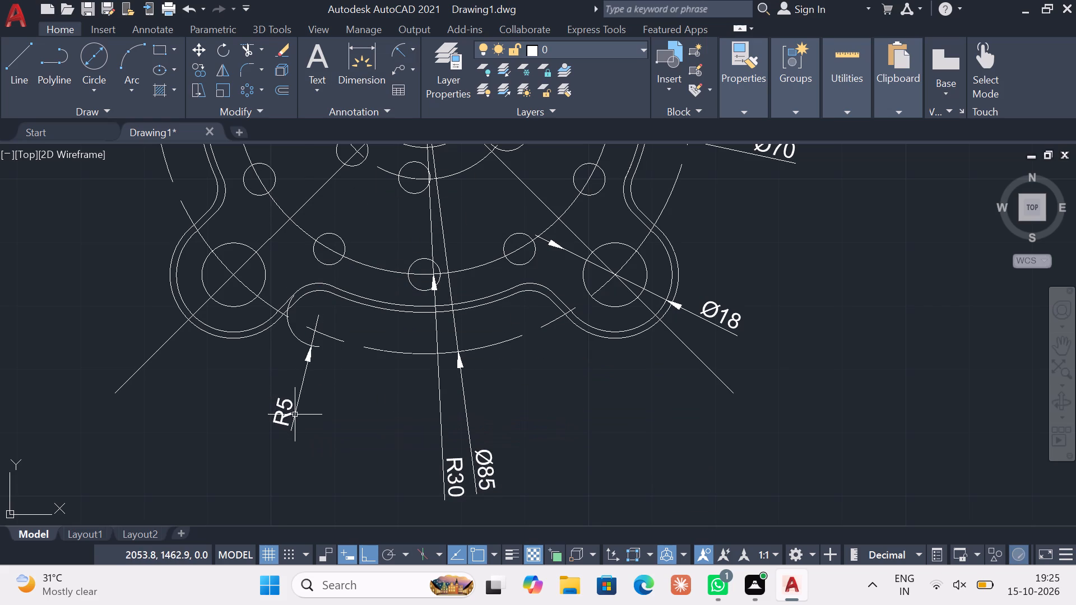
Override the text of the fillet's radius dimension beside the lower-left lug with R4.
{"action": "double_click", "coordinate": [287, 413]}
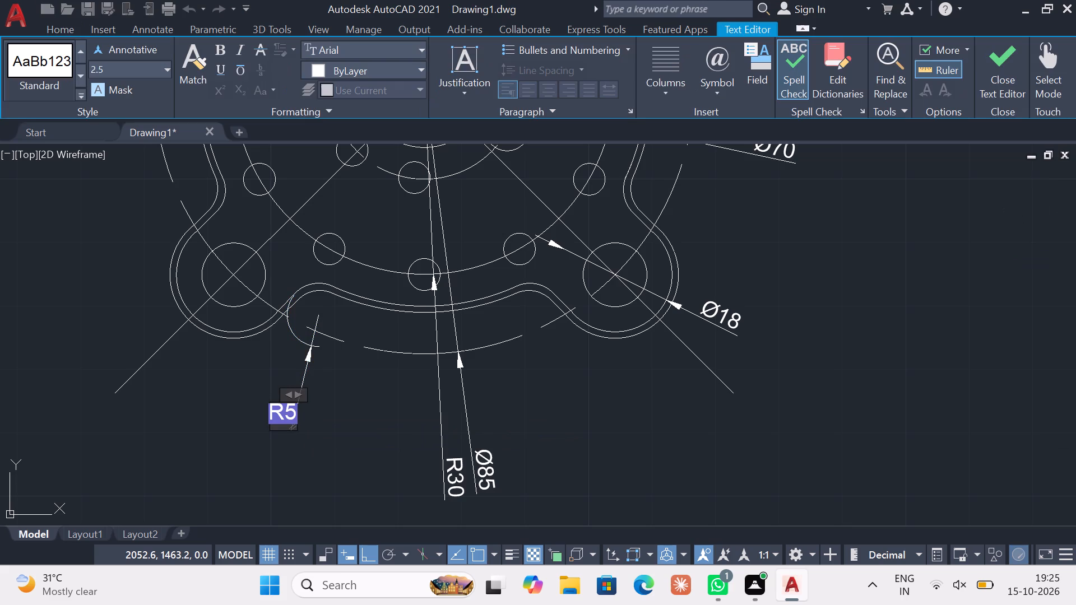
{"action": "left_click", "coordinate": [292, 419]}
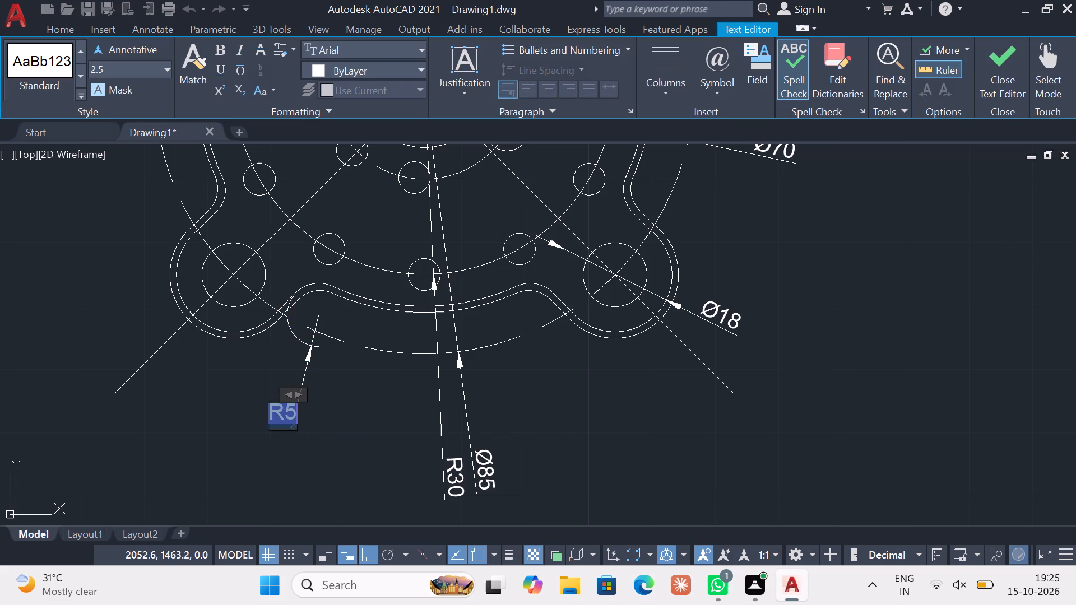
{"action": "key", "text": "shift+r"}
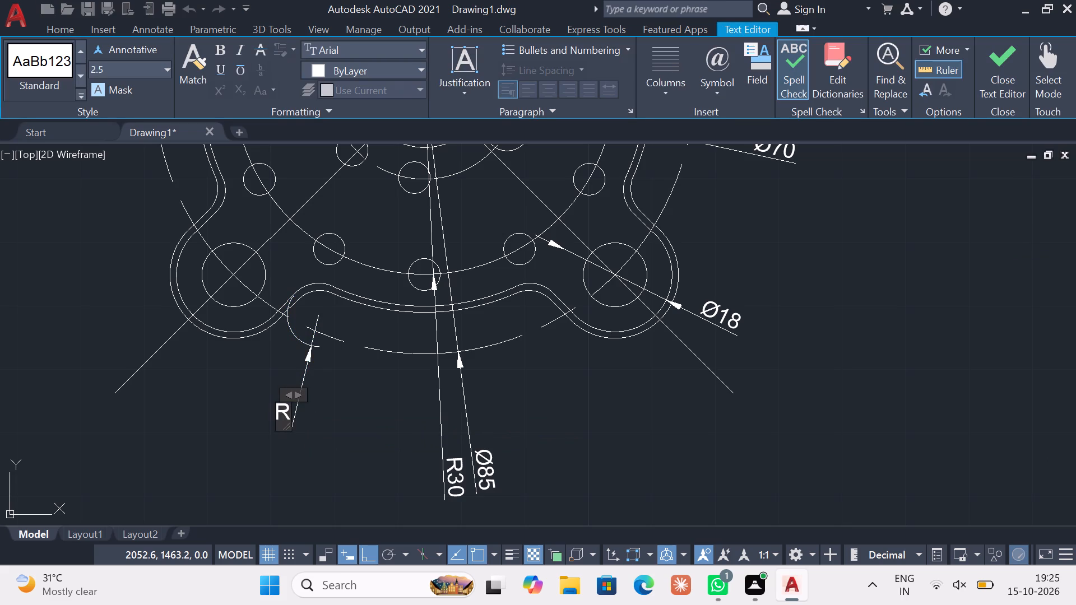
{"action": "key", "text": "4"}
{"action": "left_click", "coordinate": [365, 413]}
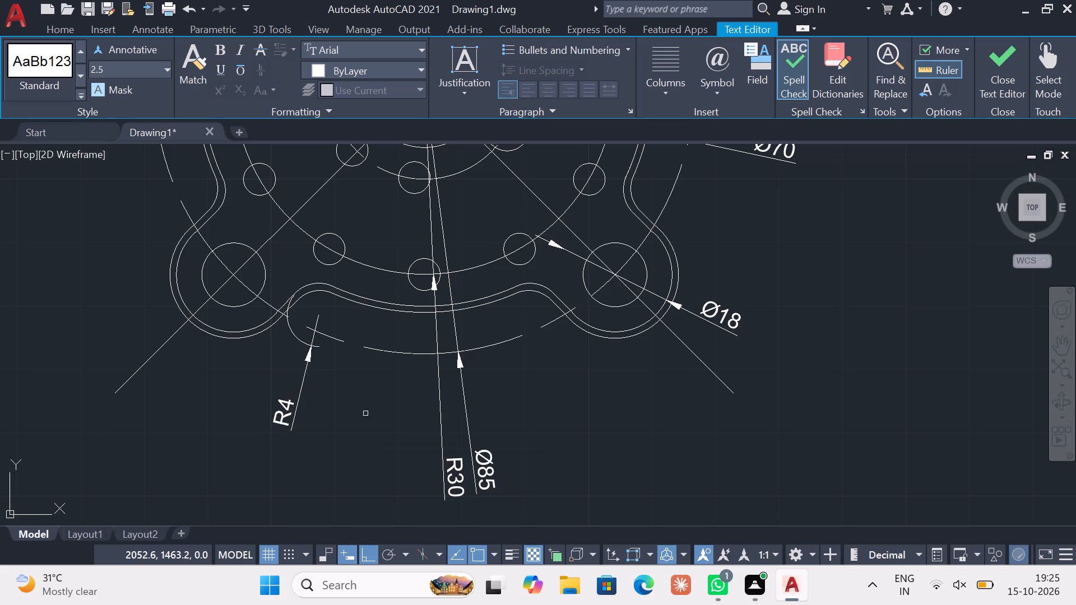
{"action": "key", "text": "Escape"}
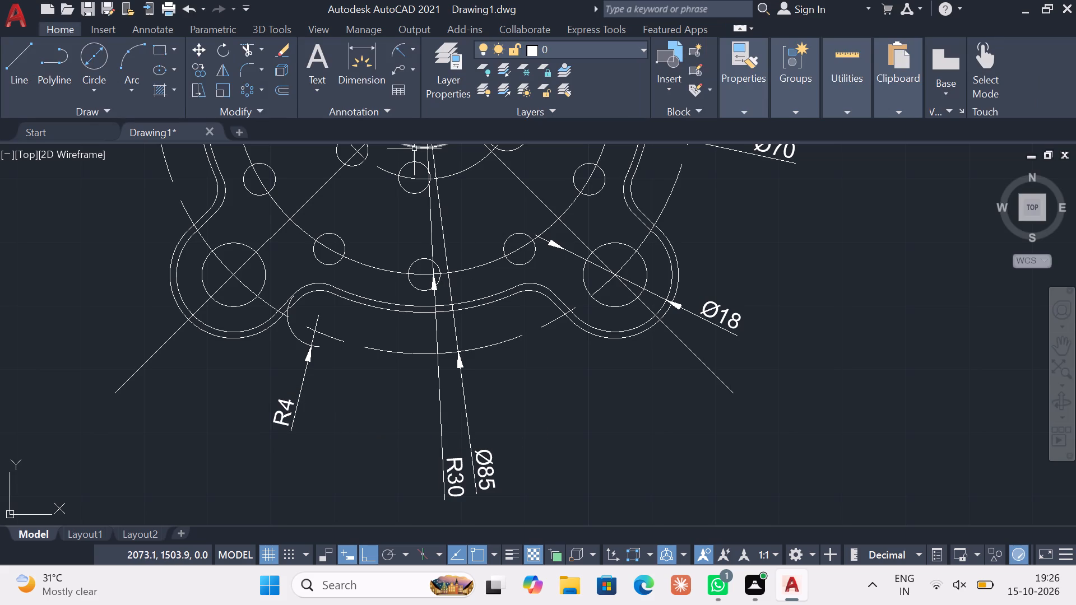
Add a diameter dimension to the hole in the lower-left lug, placing its text outside the part to the lower left.
{"action": "left_click", "coordinate": [418, 52]}
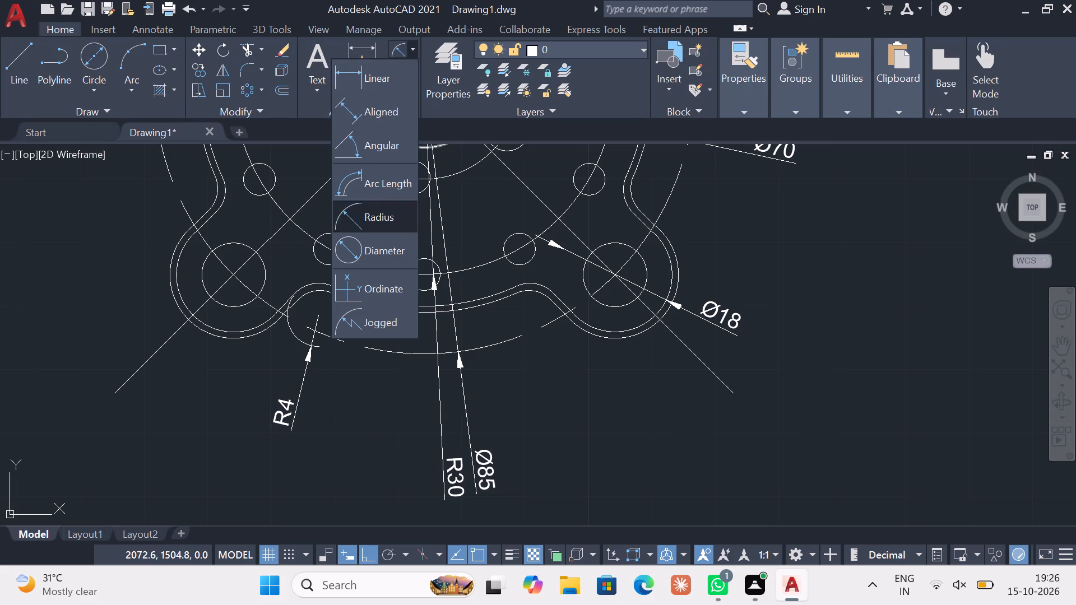
{"action": "left_click", "coordinate": [361, 256]}
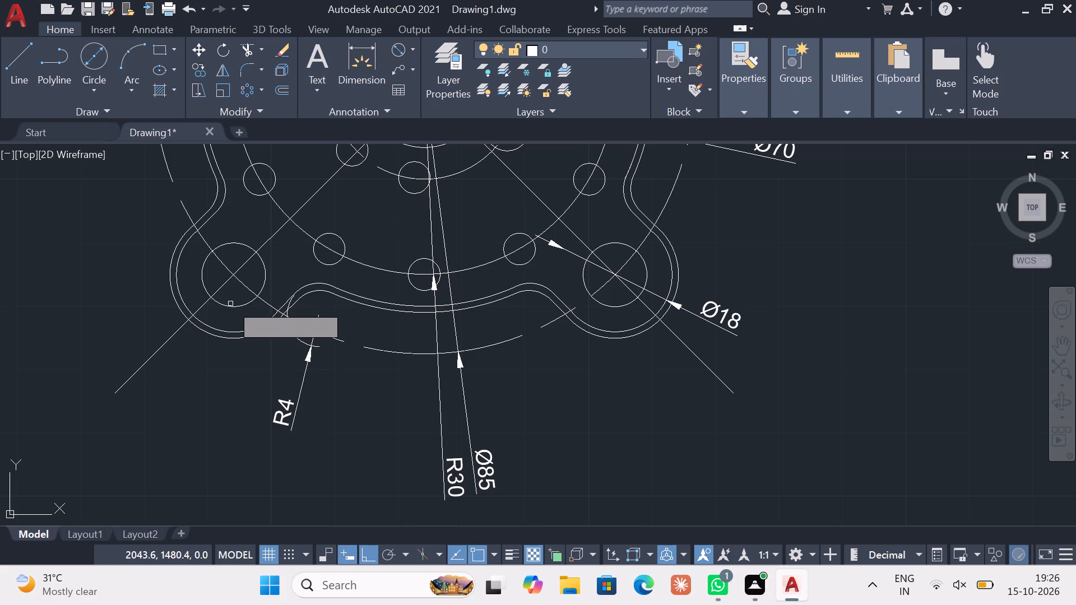
{"action": "left_click", "coordinate": [220, 304]}
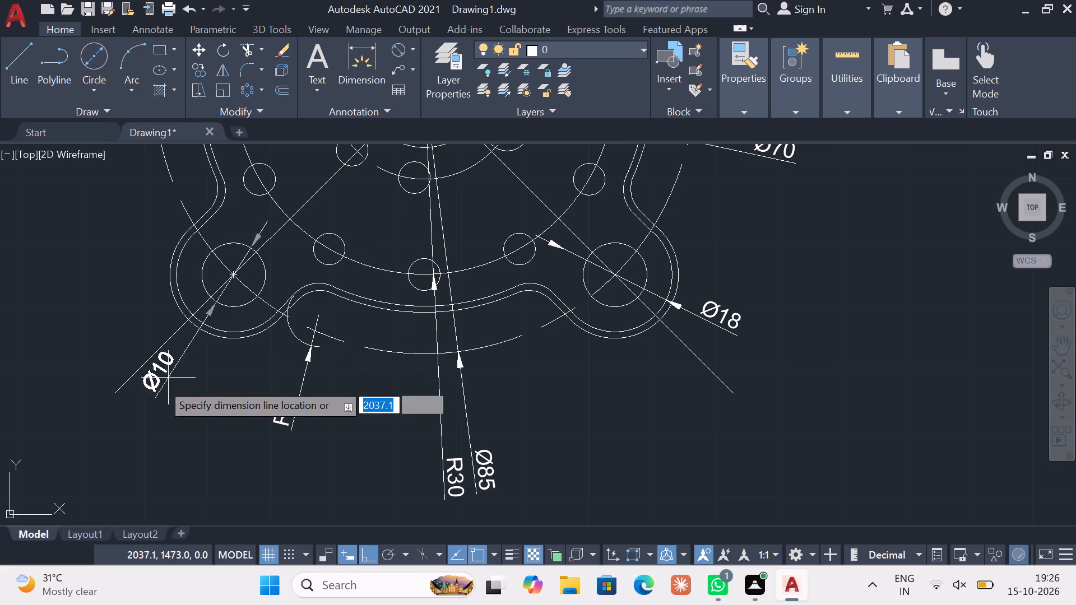
{"action": "left_click", "coordinate": [154, 390]}
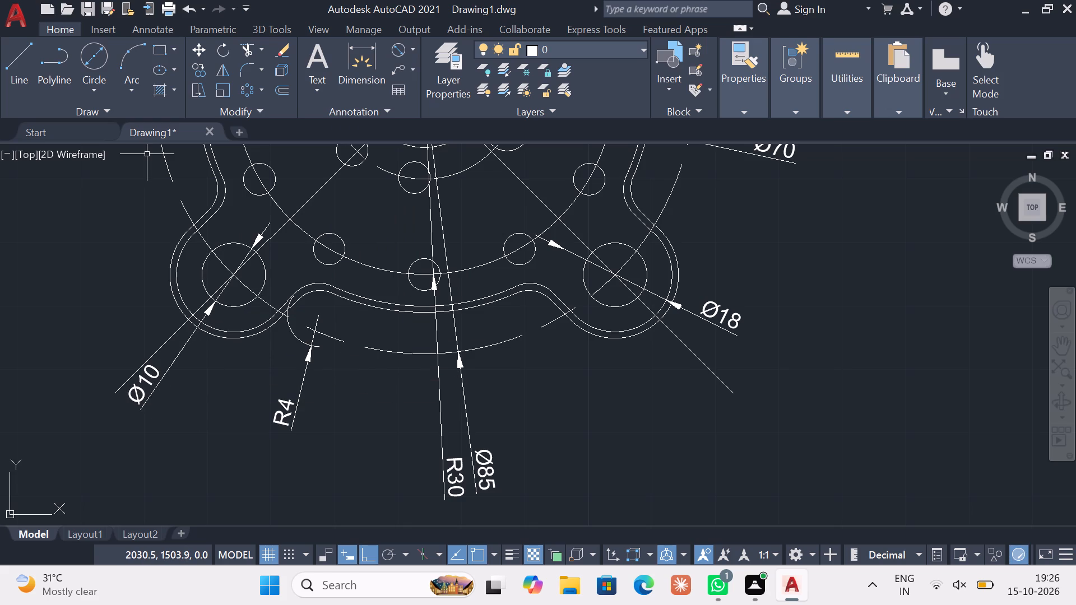
Add a diameter dimension to the large central hole, placing its text outside the part beyond the lower-left lug.
{"action": "left_click", "coordinate": [398, 47]}
{"action": "middle_click_drag", "start_coordinate": [433, 148], "coordinate": [433, 169]}
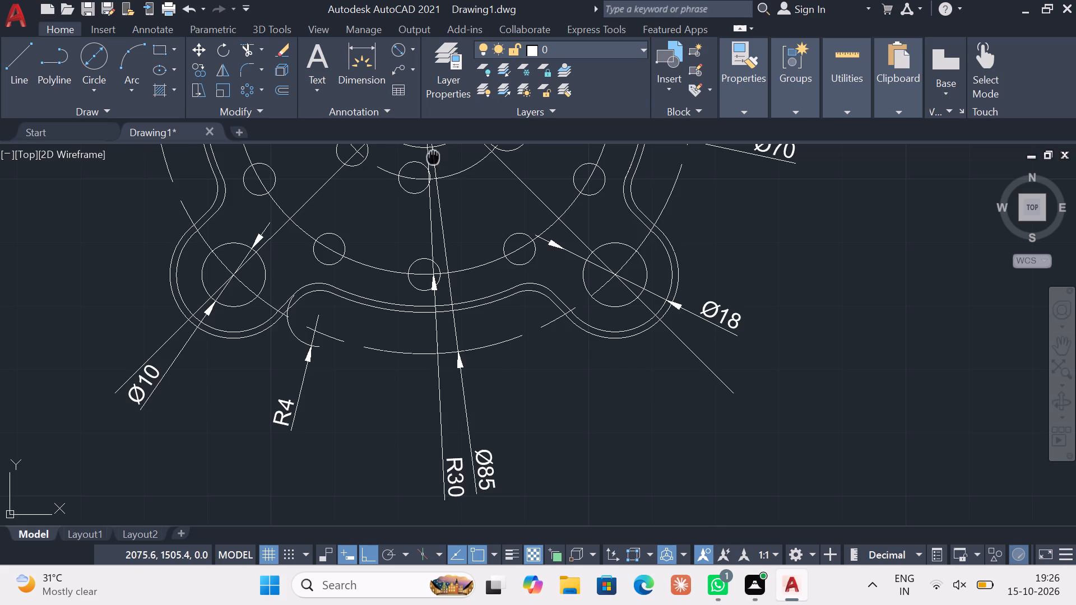
{"action": "middle_click_drag", "start_coordinate": [433, 169], "coordinate": [403, 322]}
{"action": "left_click", "coordinate": [341, 289]}
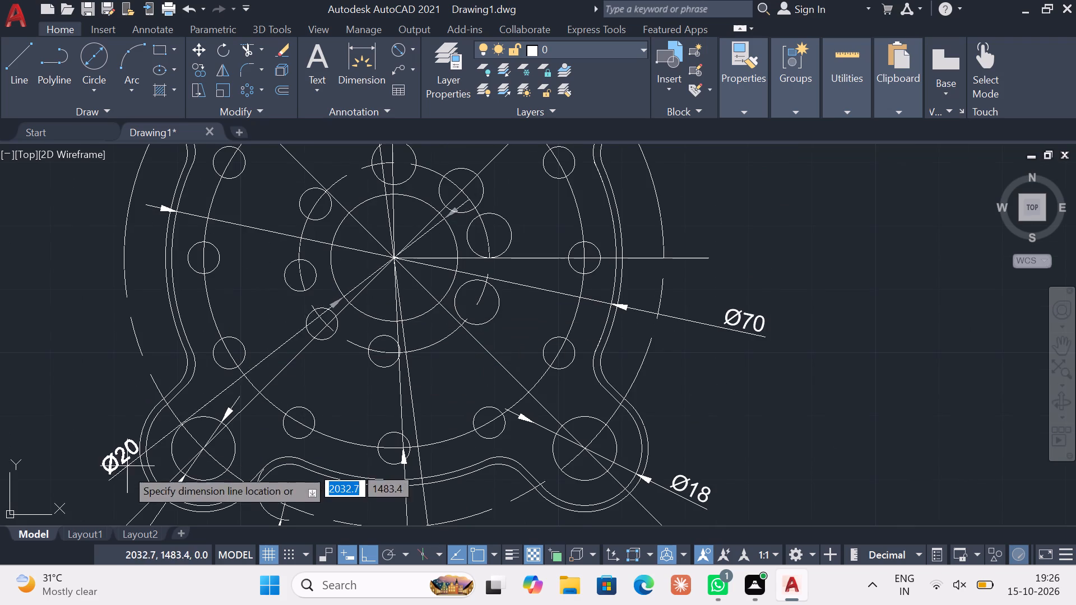
{"action": "middle_click_drag", "start_coordinate": [122, 474], "coordinate": [214, 340]}
{"action": "left_click", "coordinate": [166, 376]}
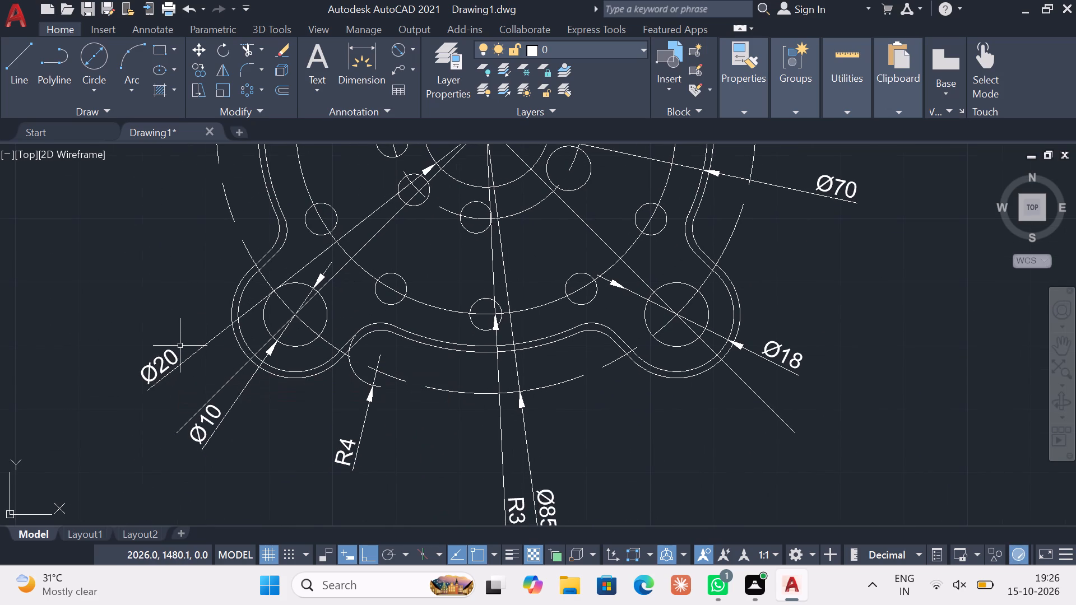
{"action": "scroll", "coordinate": [317, 281], "scroll_direction": "down", "scroll_amount": 1}
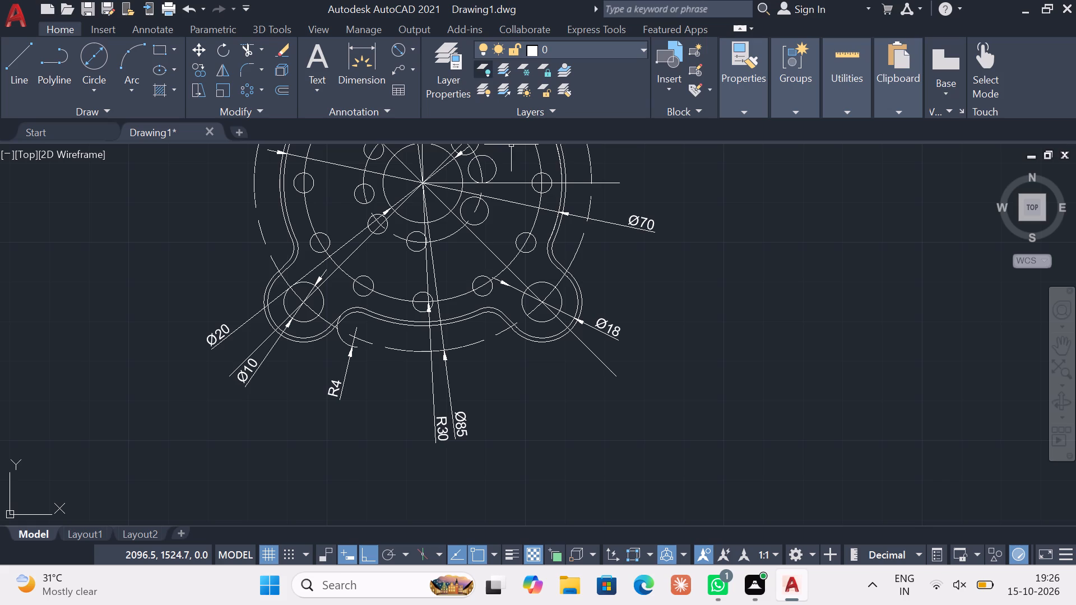
Add an angular dimension between the horizontal centre line and the upper-right diagonal line, placing its arc outside the part.
{"action": "left_click", "coordinate": [414, 50]}
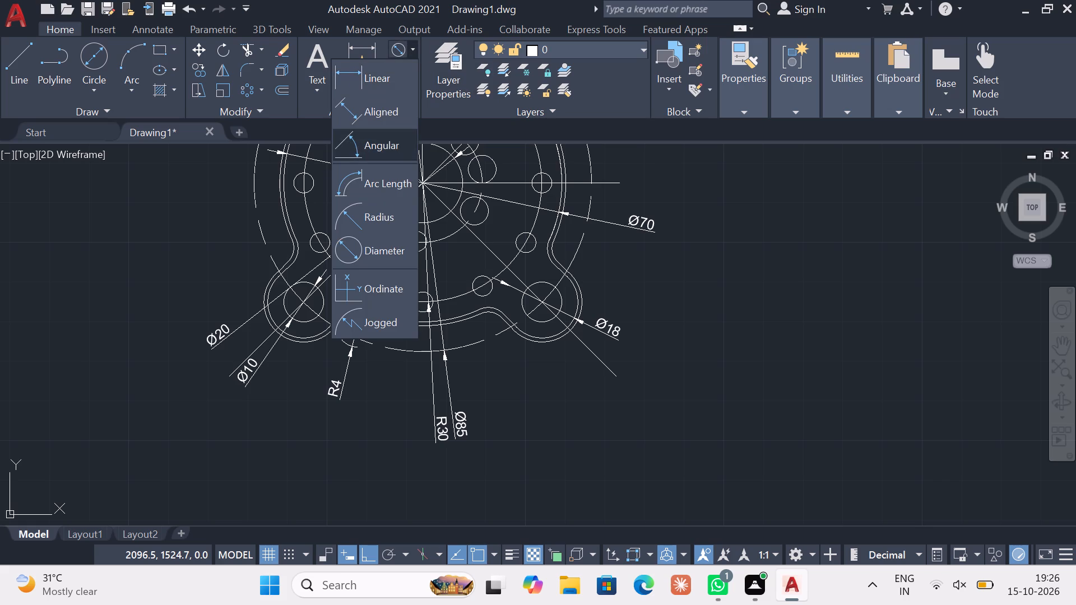
{"action": "left_click", "coordinate": [379, 150]}
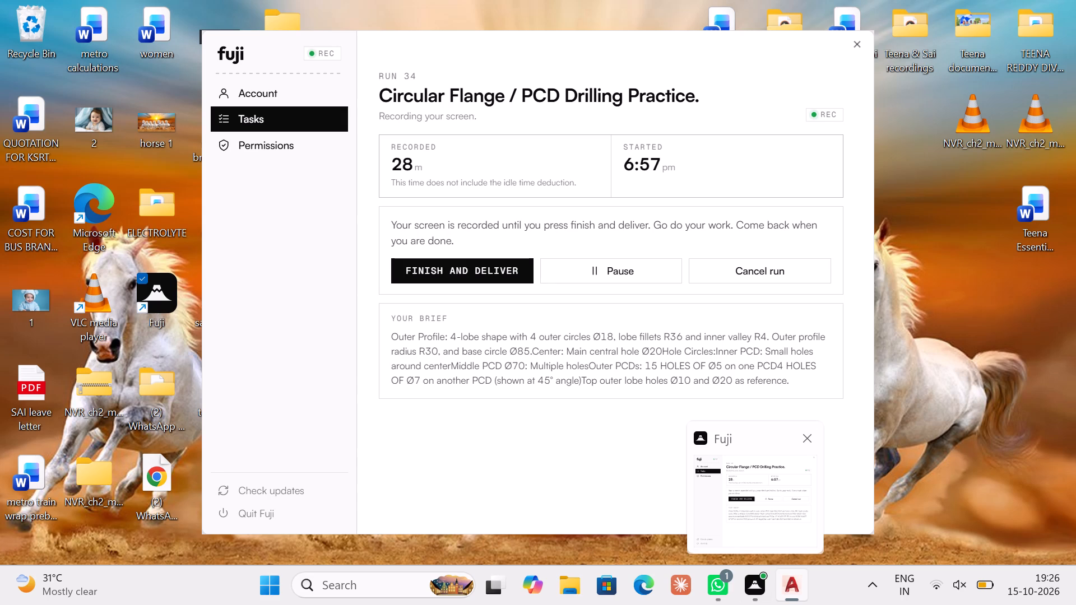
{"action": "key", "text": "Escape"}
{"action": "key", "text": "Escape"}
{"action": "key", "text": "Escape"}
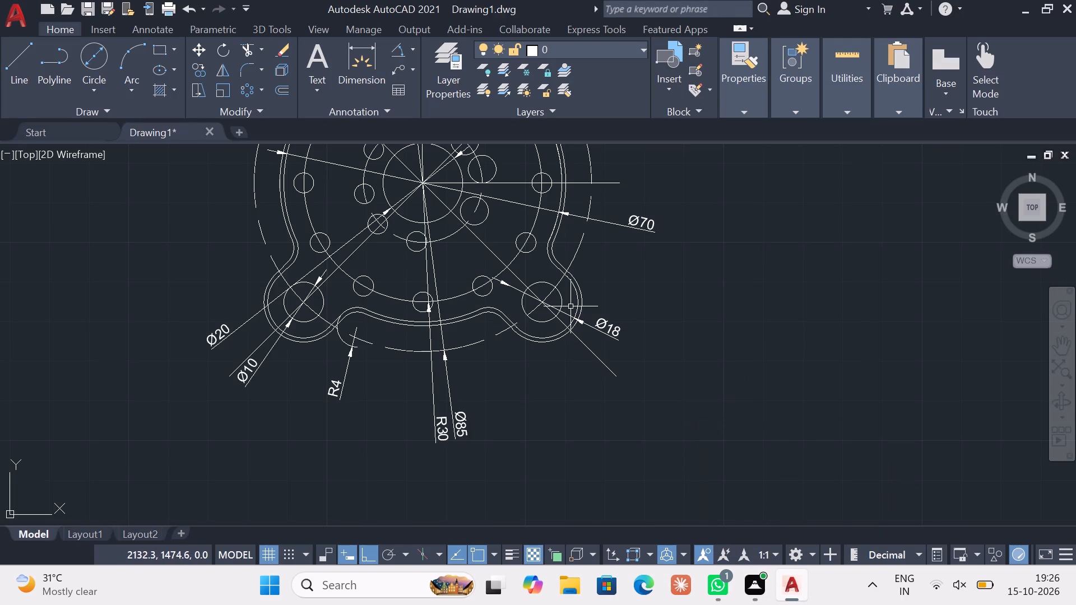
{"action": "key", "text": "Escape"}
{"action": "key", "text": "Escape"}
{"action": "left_click", "coordinate": [413, 48]}
{"action": "key", "text": "Escape"}
{"action": "left_click", "coordinate": [400, 52]}
{"action": "middle_click_drag", "start_coordinate": [682, 259], "coordinate": [623, 483]}
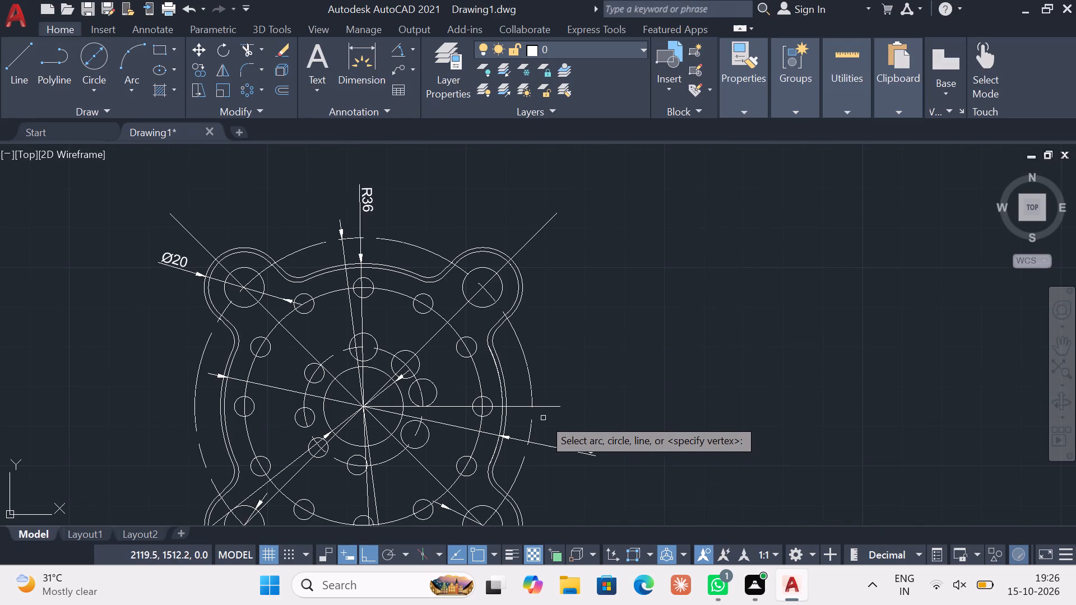
{"action": "left_click", "coordinate": [524, 408]}
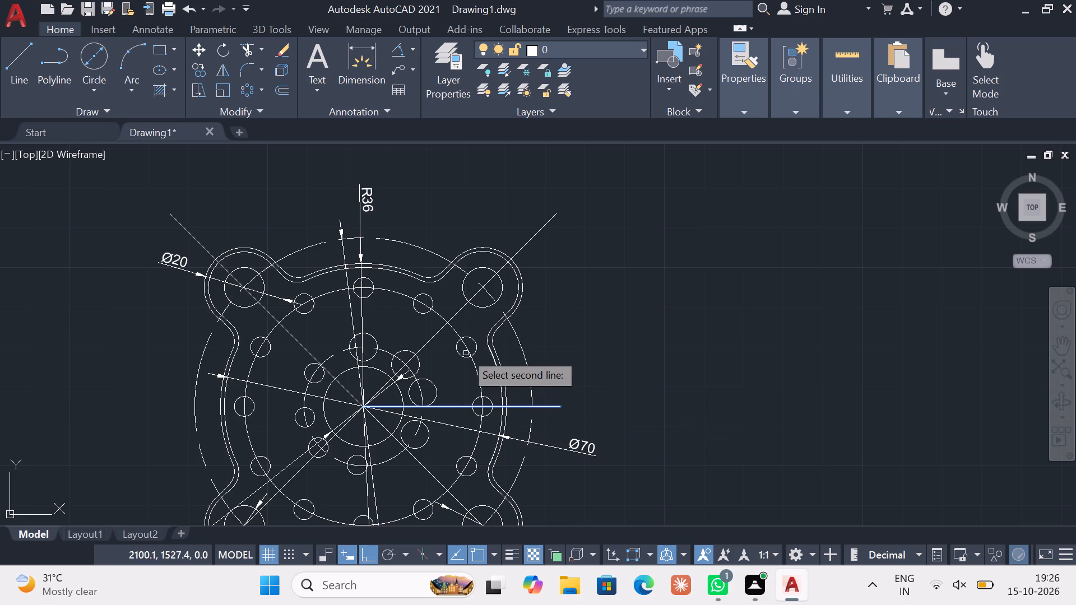
{"action": "left_click", "coordinate": [434, 332]}
{"action": "left_click", "coordinate": [572, 327]}
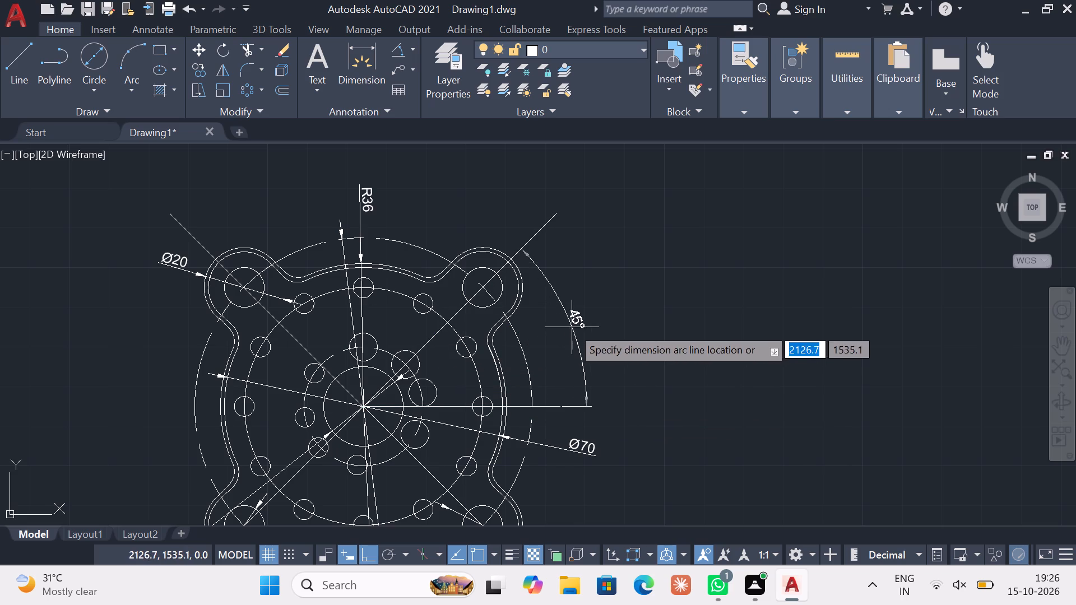
{"action": "key", "text": "Escape"}
{"action": "key", "text": "Escape"}
Delete the three diagonal construction lines running from the centre through the upper-left, lower-left and lower-right lugs.
{"action": "left_click", "coordinate": [291, 335]}
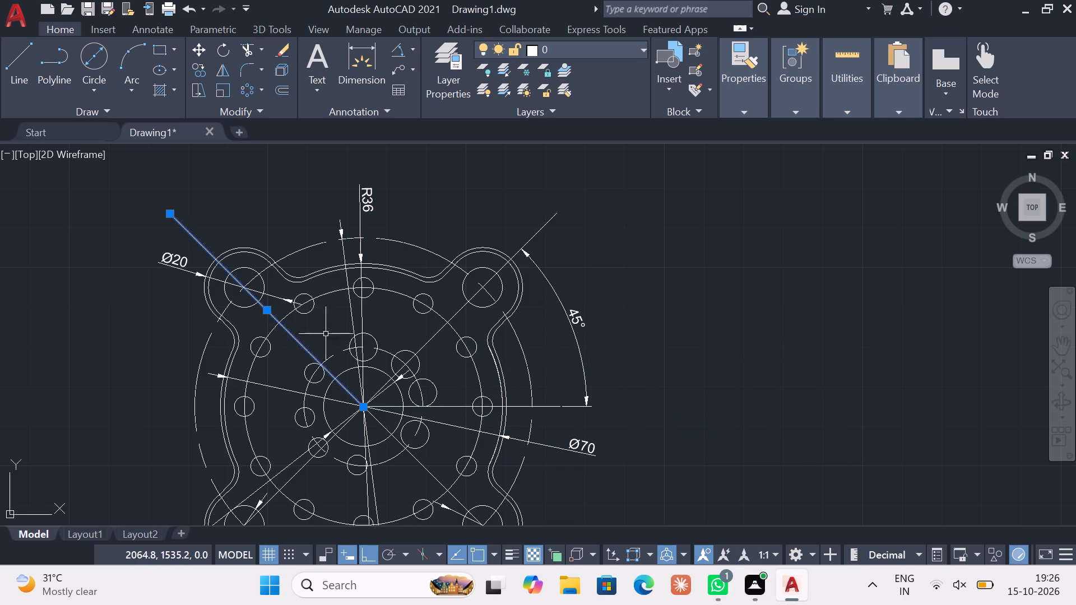
{"action": "key", "text": "Delete"}
{"action": "middle_click_drag", "start_coordinate": [334, 406], "coordinate": [375, 322]}
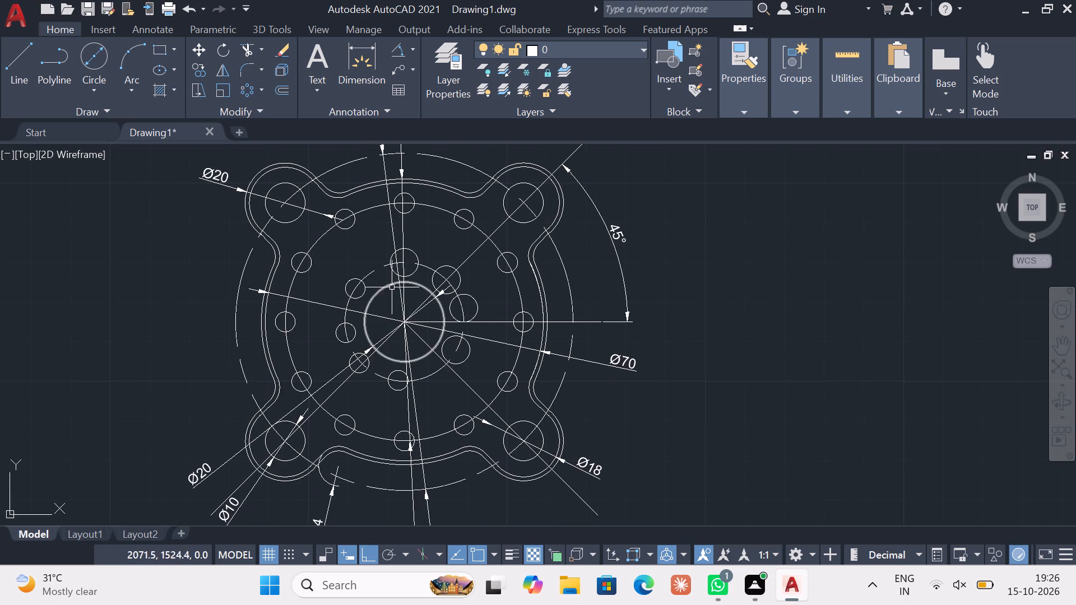
{"action": "middle_click_drag", "start_coordinate": [366, 397], "coordinate": [384, 315]}
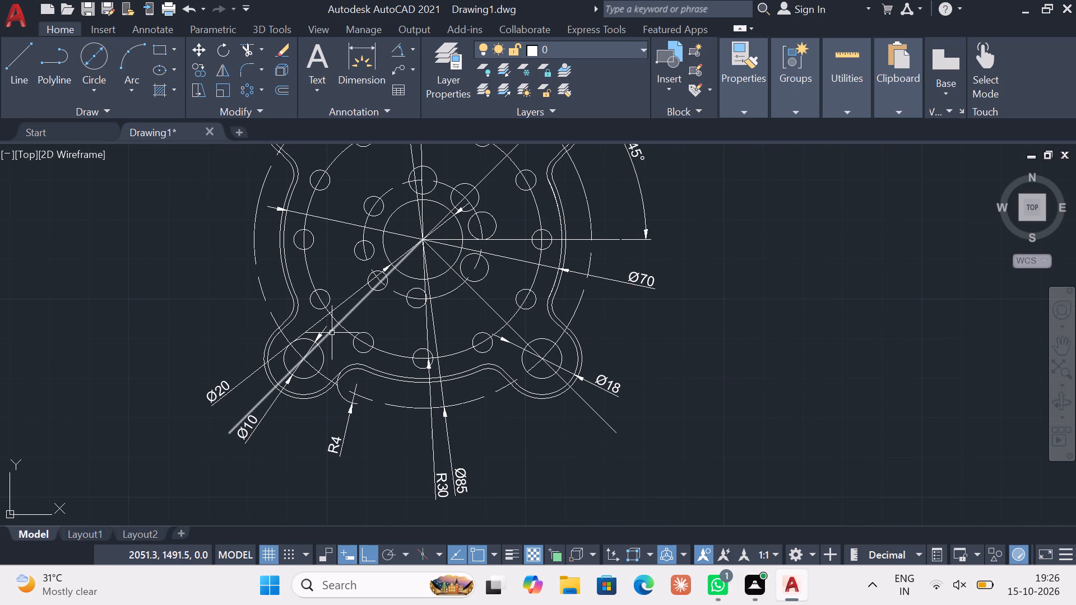
{"action": "left_click", "coordinate": [332, 333]}
{"action": "key", "text": "Delete"}
{"action": "left_click", "coordinate": [497, 314]}
{"action": "key", "text": "Delete"}
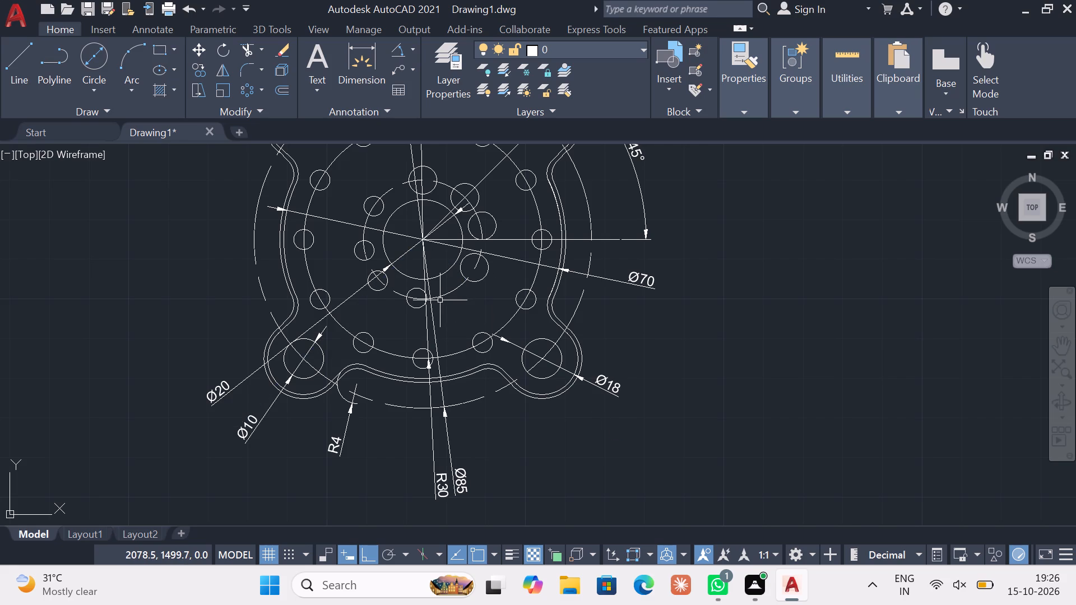
Add a diameter dimension to the leftmost small hole on the outer pitch circle, placing its text outside the part's left side.
{"action": "middle_click_drag", "start_coordinate": [353, 285], "coordinate": [445, 413]}
{"action": "left_click", "coordinate": [414, 53]}
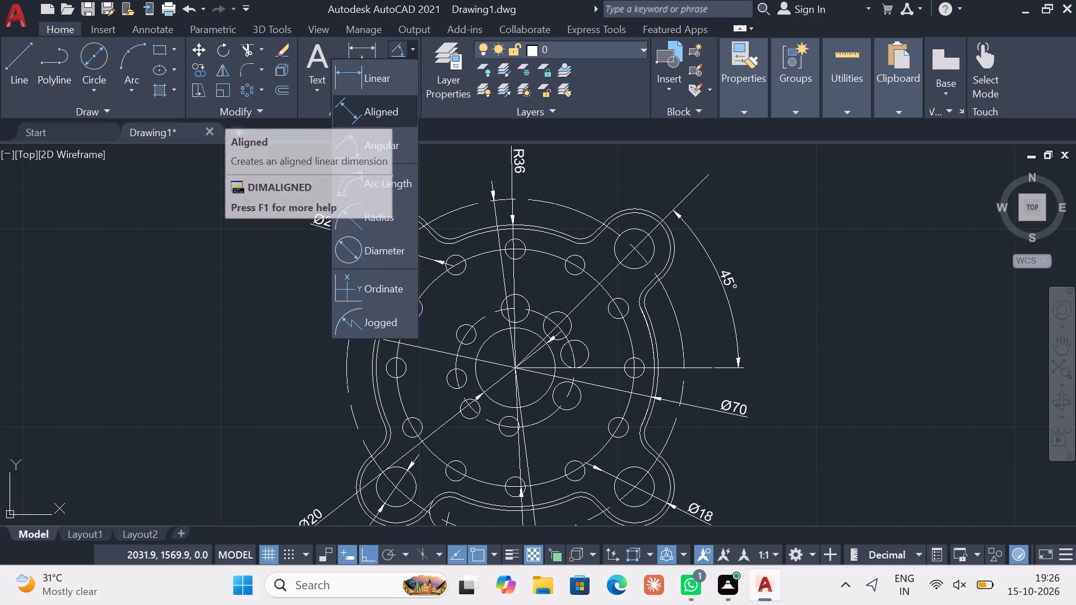
{"action": "left_click", "coordinate": [377, 243]}
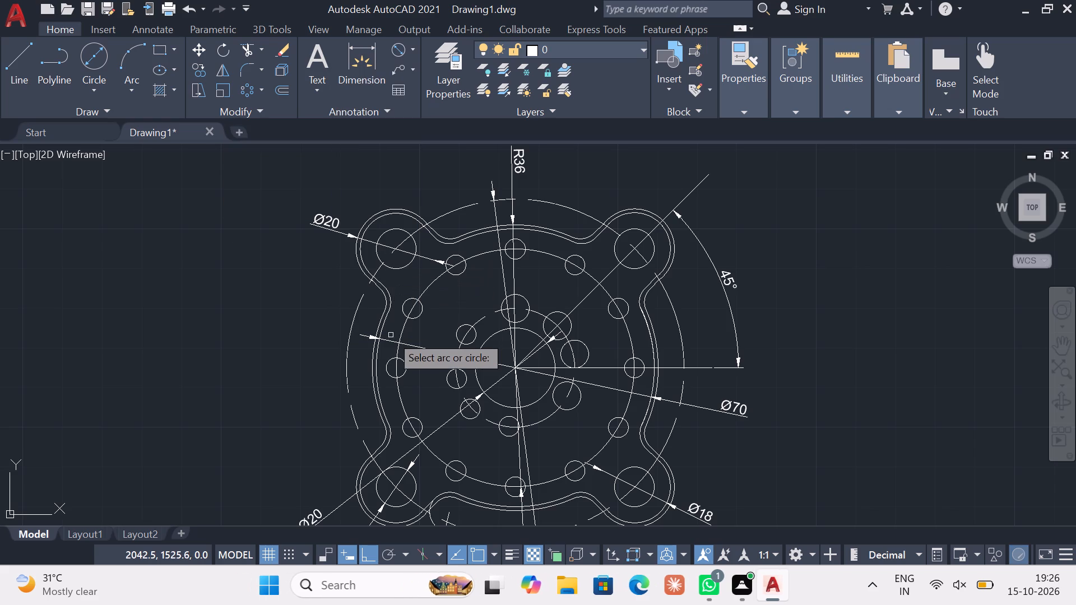
{"action": "left_click", "coordinate": [391, 362]}
{"action": "left_click", "coordinate": [284, 356]}
{"action": "key", "text": "Escape"}
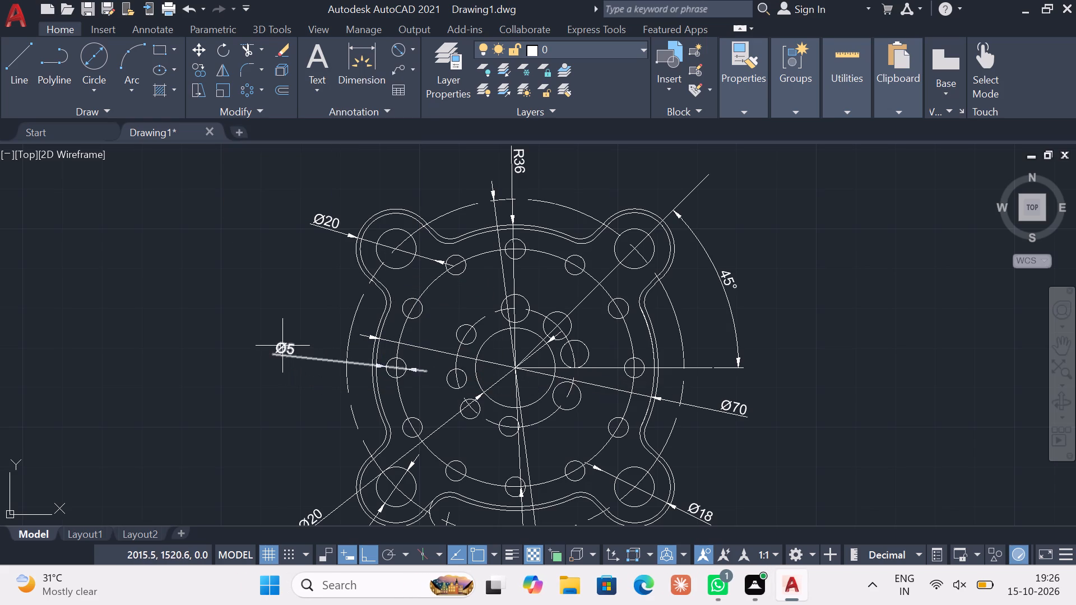
Prefix the leftmost small hole's diameter dimension text with "15 holes of".
{"action": "scroll", "coordinate": [282, 346], "scroll_direction": "up", "scroll_amount": 1}
{"action": "double_click", "coordinate": [282, 347]}
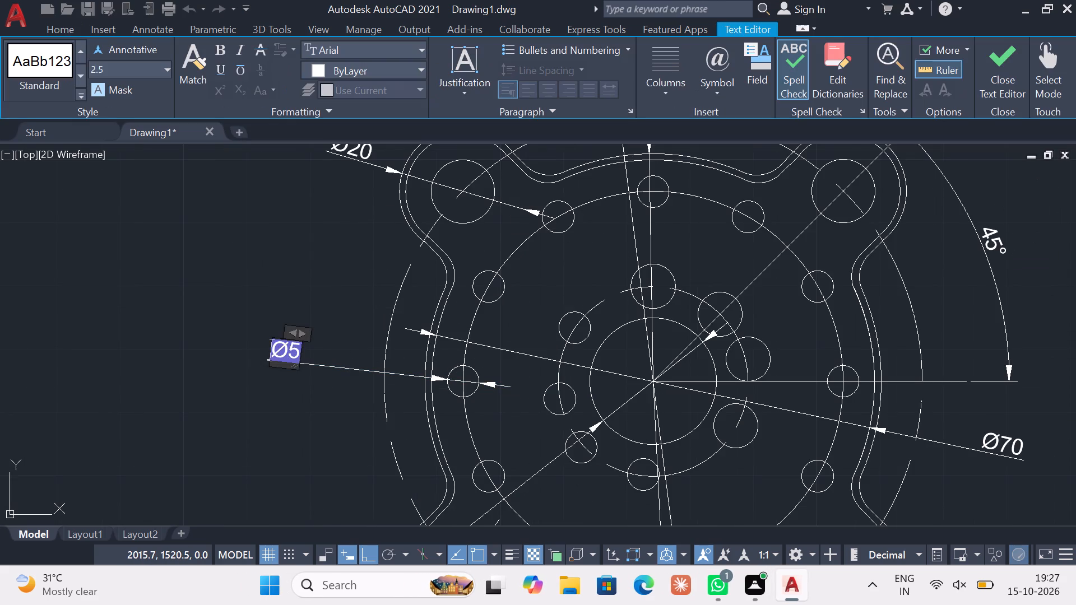
{"action": "left_click", "coordinate": [294, 352]}
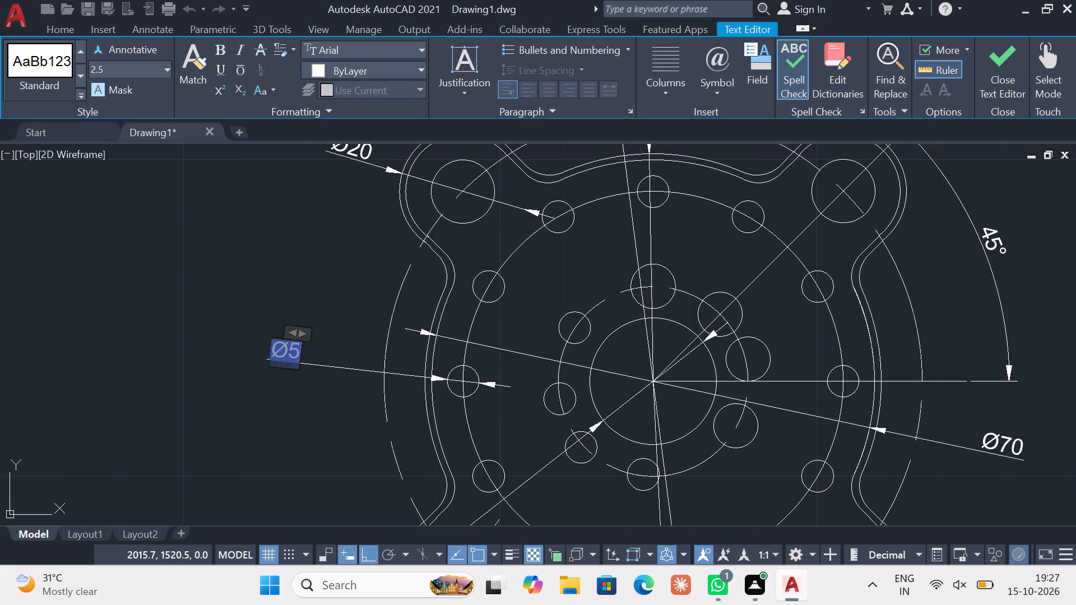
{"action": "left_click", "coordinate": [313, 340]}
{"action": "key", "text": "Escape"}
{"action": "key", "text": "Escape"}
{"action": "double_click", "coordinate": [301, 350]}
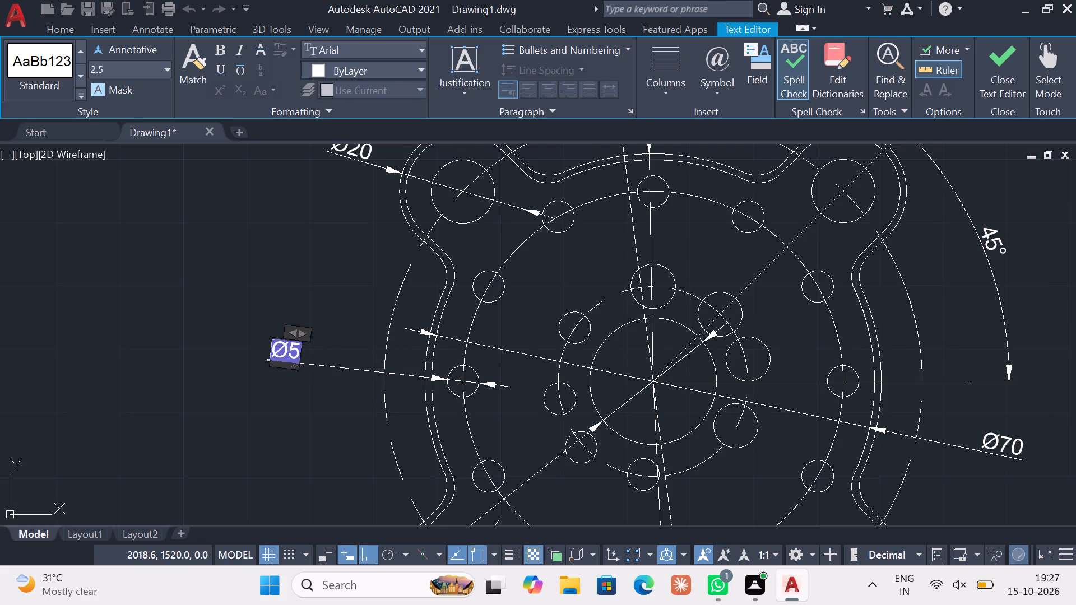
{"action": "type", "text": "15 hol"}
{"action": "type", "text": "es"}
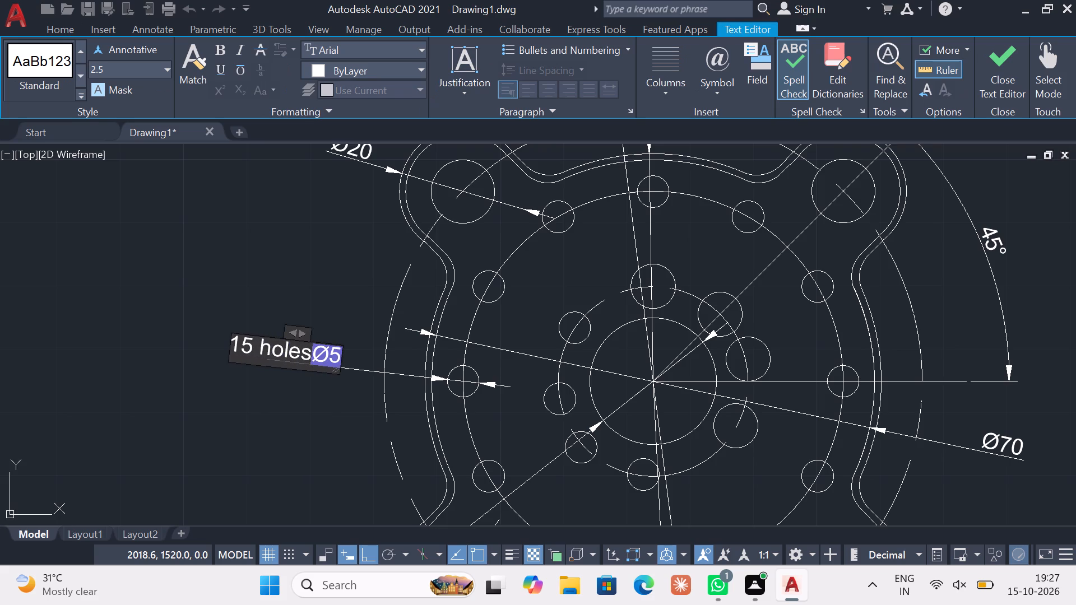
{"action": "key", "text": "space"}
{"action": "key", "text": "o"}
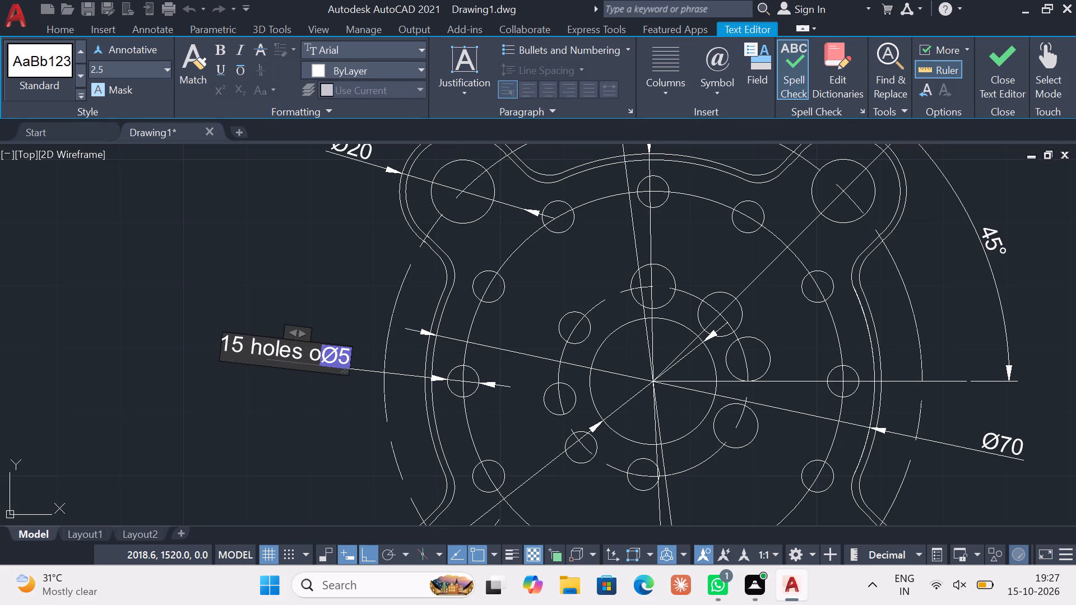
{"action": "key", "text": "f"}
{"action": "key", "text": "space"}
{"action": "key", "text": "Right"}
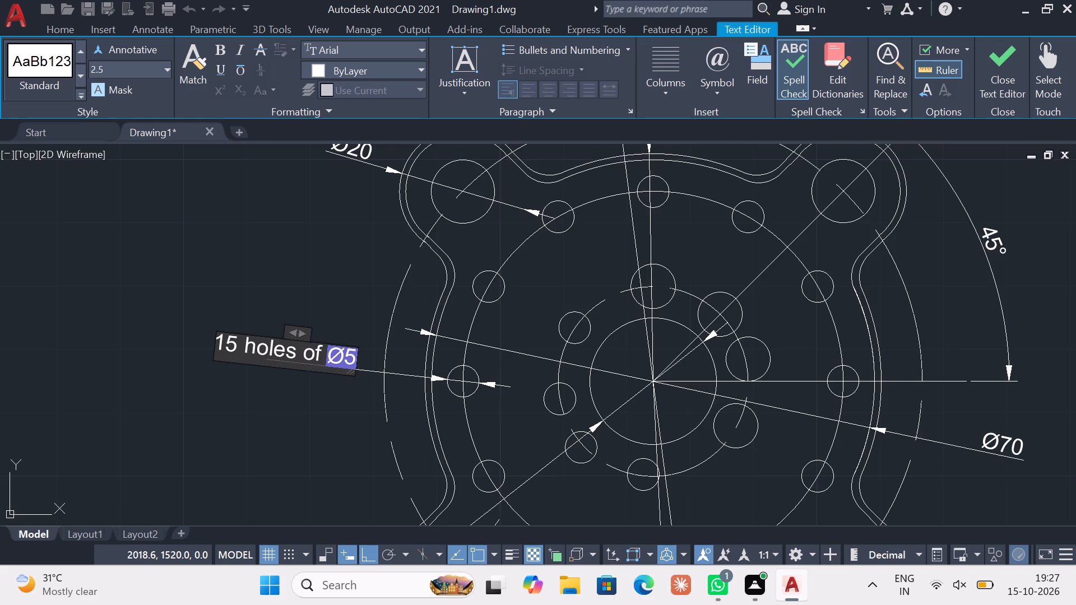
{"action": "scroll", "coordinate": [350, 356], "scroll_direction": "up", "scroll_amount": 3}
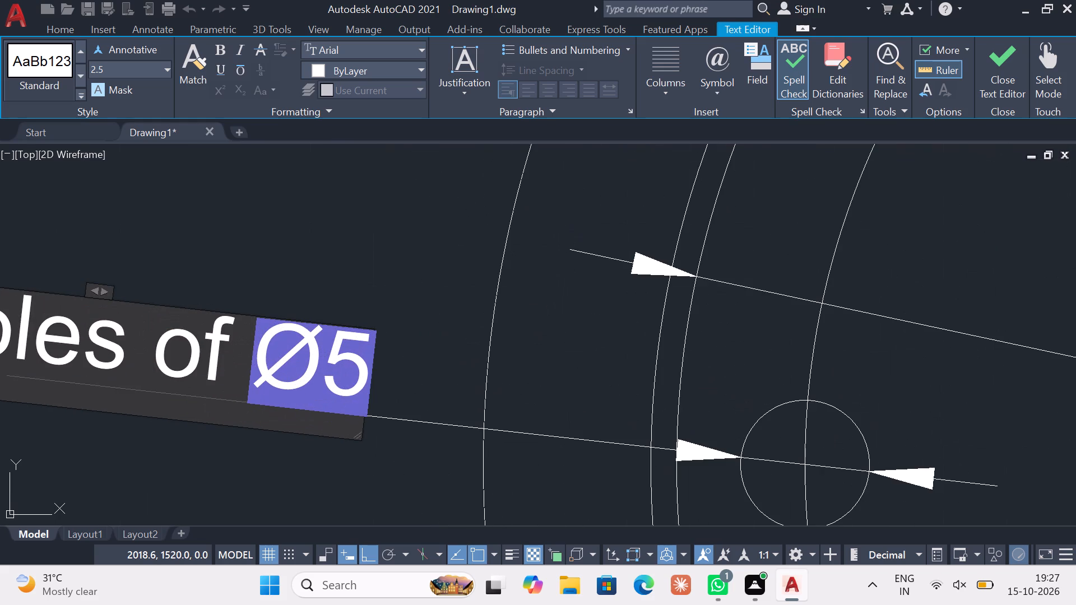
{"action": "key", "text": "Left"}
{"action": "key", "text": "Down"}
{"action": "key", "text": "Down"}
{"action": "key", "text": "Down"}
{"action": "key", "text": "Down"}
{"action": "key", "text": "Down"}
{"action": "key", "text": "Down"}
{"action": "key", "text": "Down"}
{"action": "key", "text": "Down"}
{"action": "key", "text": "Down"}
{"action": "key", "text": "Down"}
{"action": "key", "text": "Down"}
{"action": "key", "text": "Down"}
{"action": "key", "text": "Down"}
{"action": "key", "text": "Down"}
{"action": "key", "text": "Down"}
{"action": "key", "text": "Down"}
{"action": "key", "text": "Down"}
{"action": "key", "text": "Down"}
{"action": "key", "text": "Down"}
{"action": "key", "text": "Down"}
{"action": "key", "text": "ctrl+a"}
{"action": "key", "text": "ctrl+a"}
{"action": "key", "text": "Escape"}
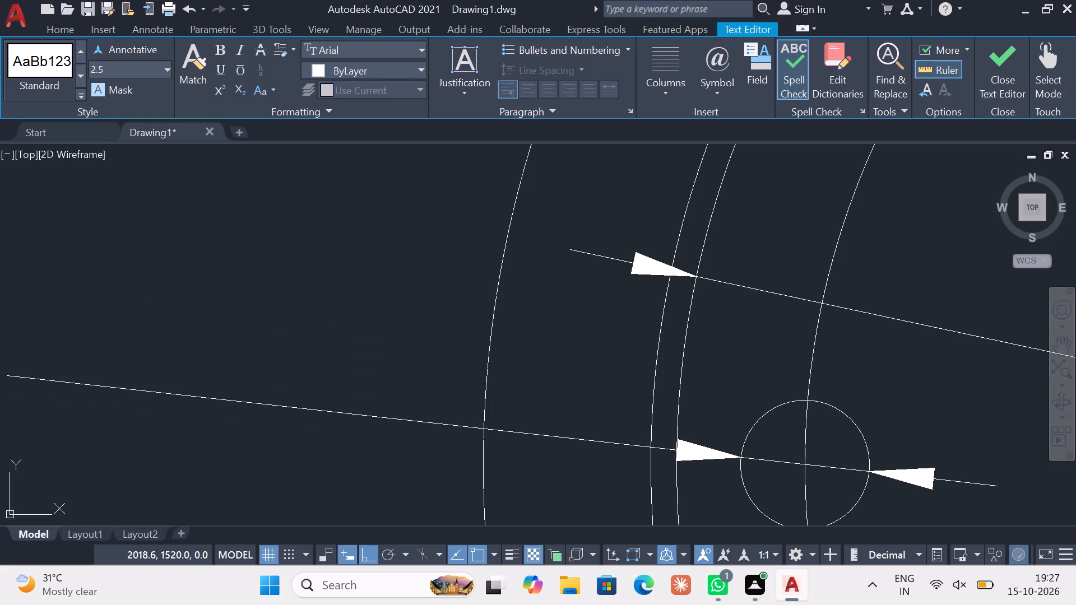
{"action": "key", "text": "Escape"}
{"action": "key", "text": "Escape"}
Replace the diameter value in the small-hole dimension text with 5D, so the note reads "15 holes of 5D".
{"action": "double_click", "coordinate": [371, 369]}
{"action": "key", "text": "Escape"}
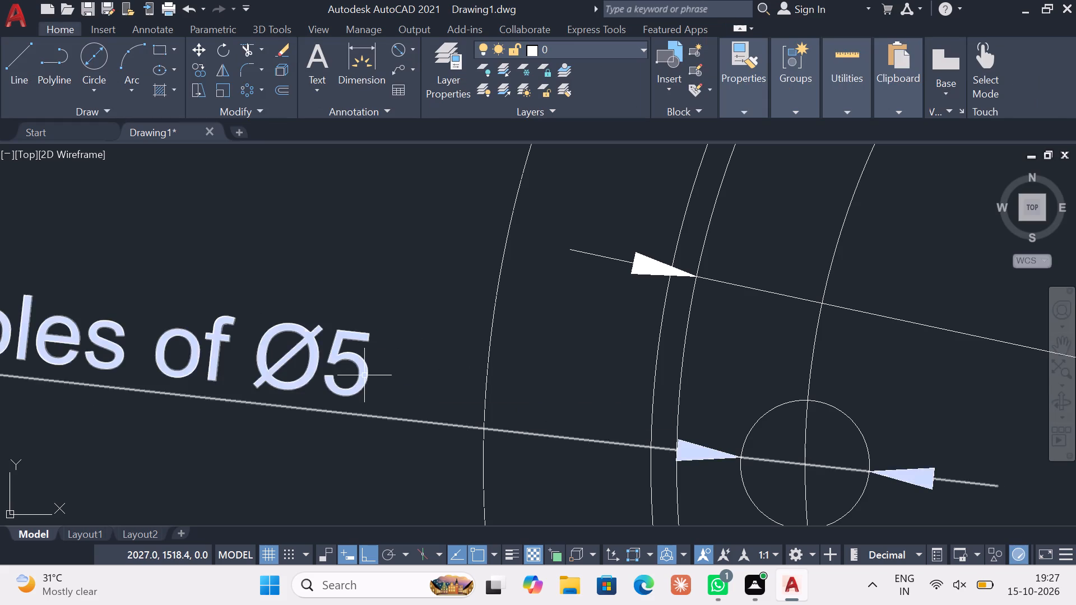
{"action": "double_click", "coordinate": [364, 375]}
{"action": "key", "text": "Escape"}
{"action": "double_click", "coordinate": [342, 360]}
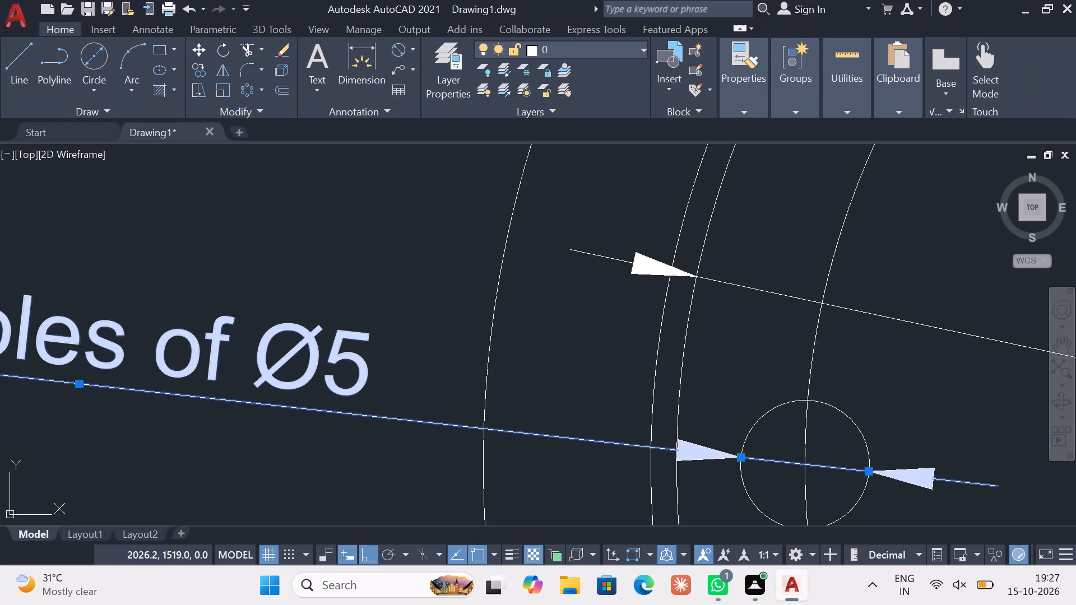
{"action": "key", "text": "Right"}
{"action": "key", "text": "Right"}
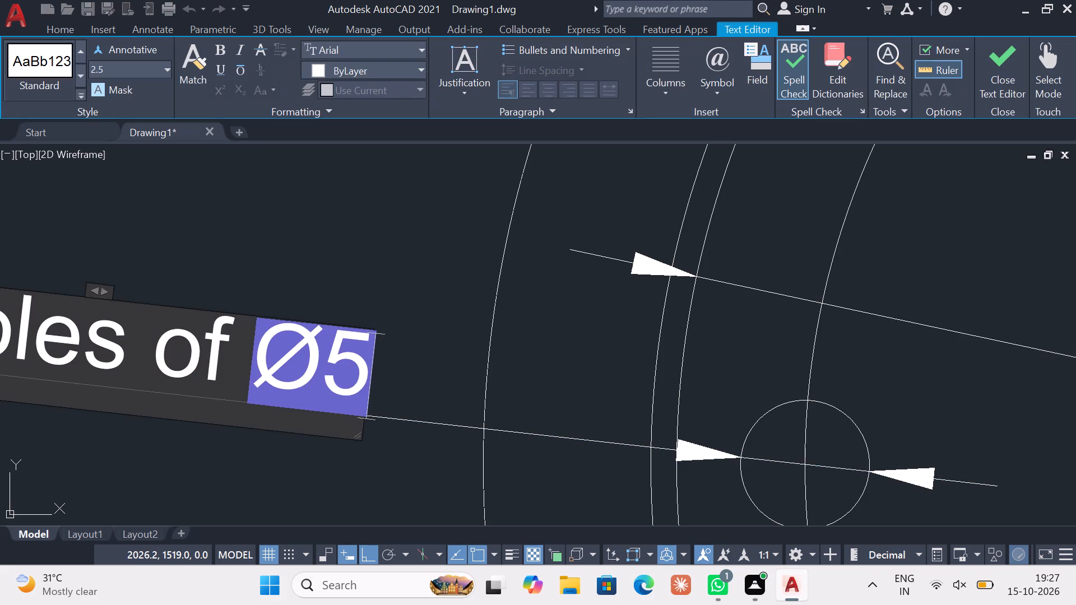
{"action": "key", "text": "BackSpace"}
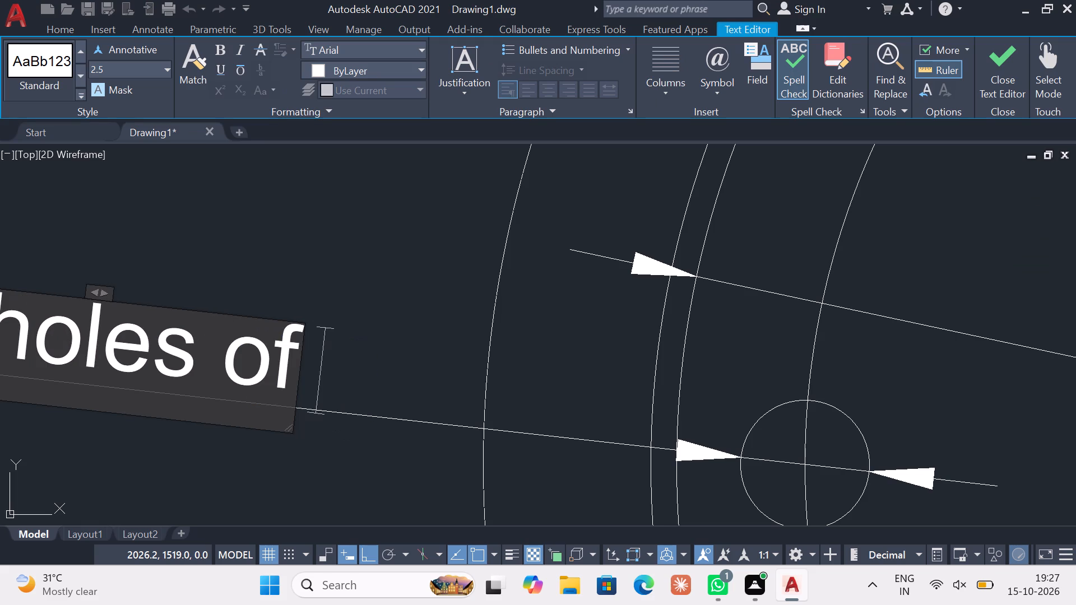
{"action": "key", "text": "5"}
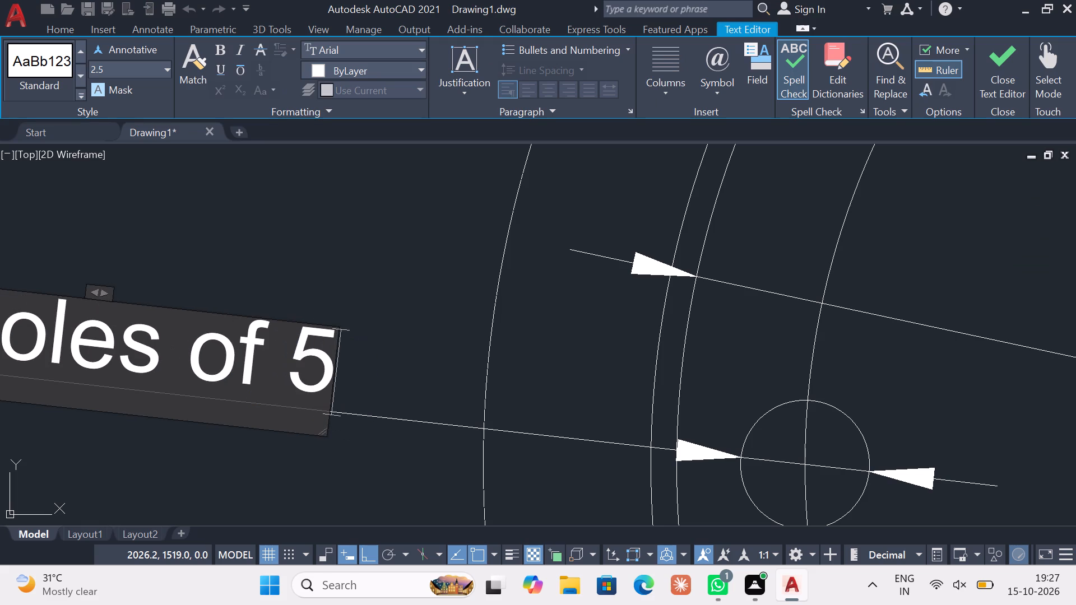
{"action": "key", "text": "shift+d"}
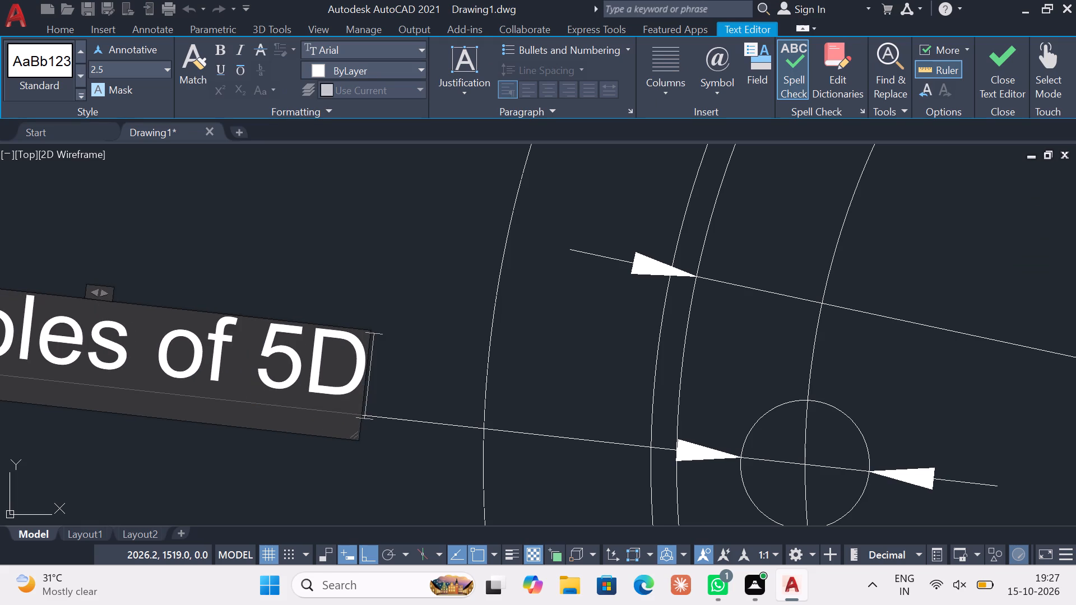
{"action": "left_click", "coordinate": [382, 300]}
{"action": "key", "text": "Escape"}
{"action": "key", "text": "Escape"}
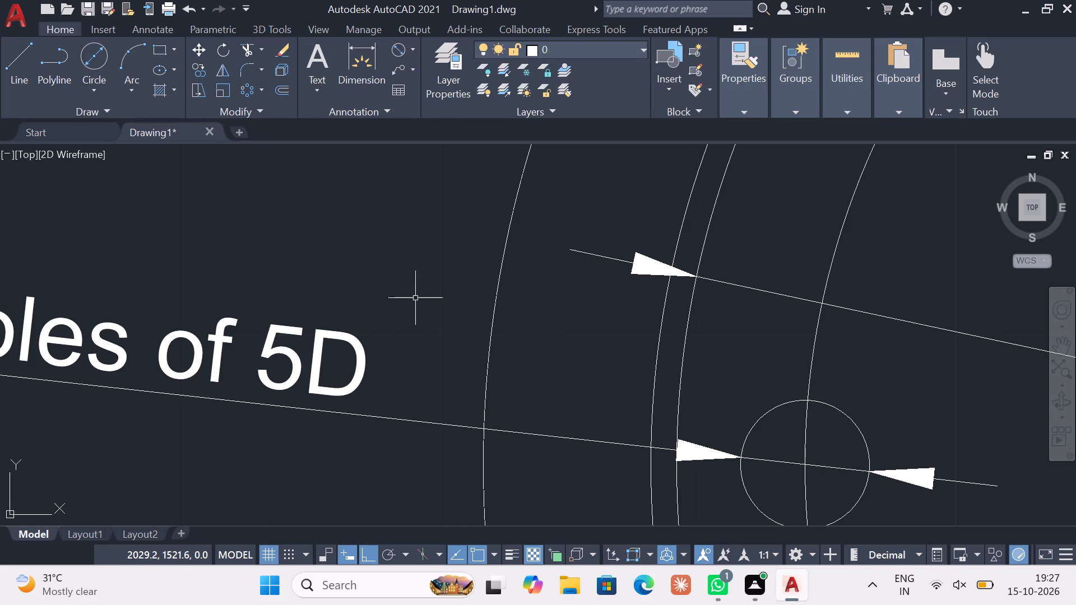
{"action": "scroll", "coordinate": [411, 301], "scroll_direction": "down", "scroll_amount": 4}
{"action": "middle_click_drag", "start_coordinate": [575, 269], "coordinate": [542, 336]}
{"action": "key", "text": "Escape"}
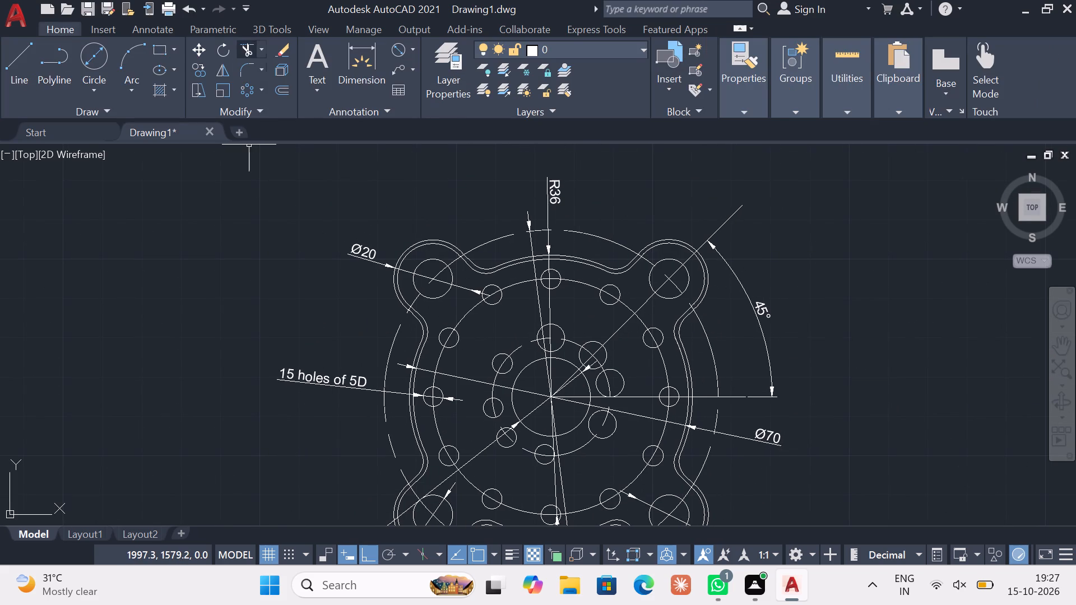
Add a diameter dimension to the topmost hole on the inner pitch circle, placing its text above the flange's outline.
{"action": "left_click", "coordinate": [408, 46]}
{"action": "left_click", "coordinate": [415, 46]}
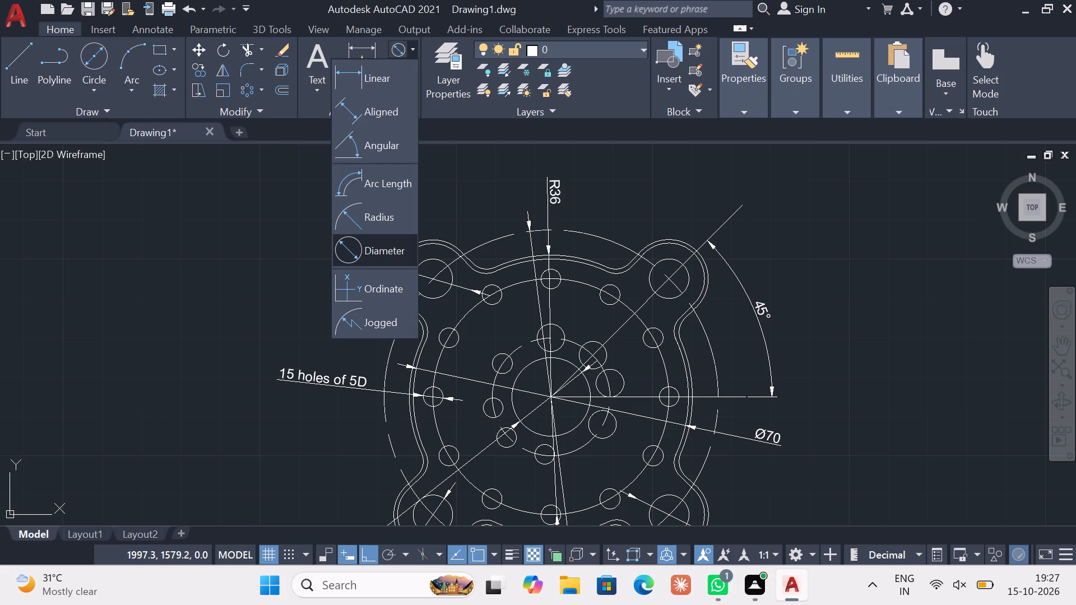
{"action": "left_click", "coordinate": [383, 248]}
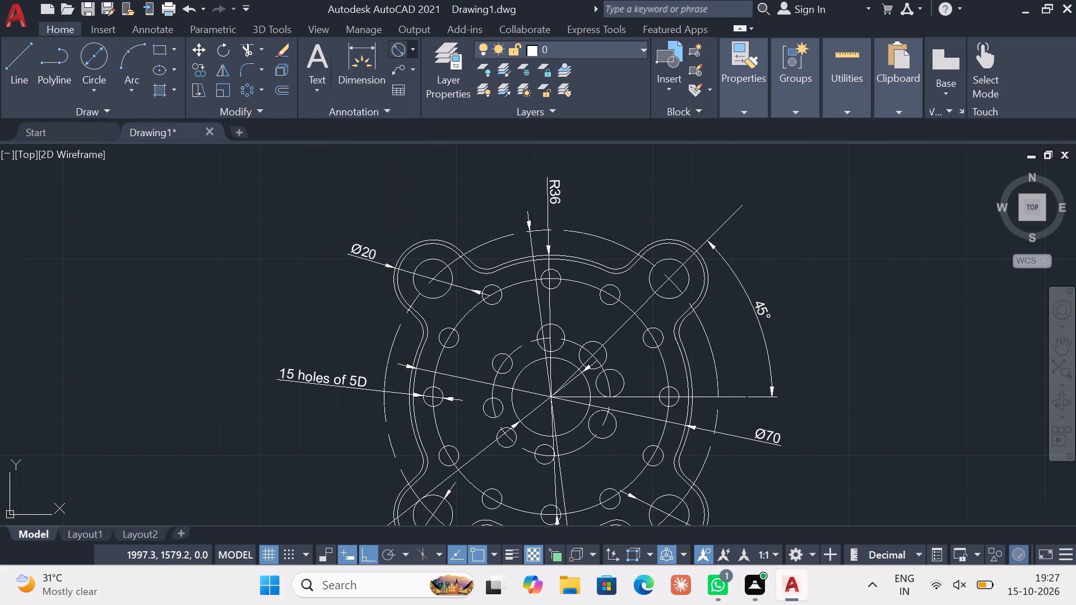
{"action": "left_click", "coordinate": [563, 329]}
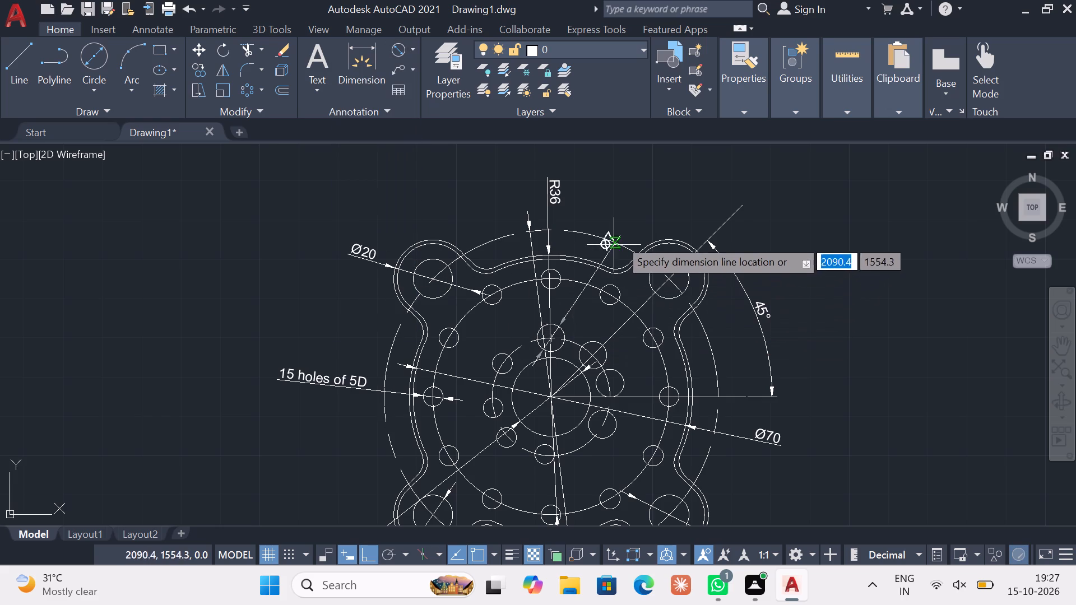
{"action": "left_click", "coordinate": [645, 185]}
{"action": "key", "text": "Escape"}
Prefix the inner pitch circle hole's diameter dimension text with "4 holes of".
{"action": "double_click", "coordinate": [636, 179]}
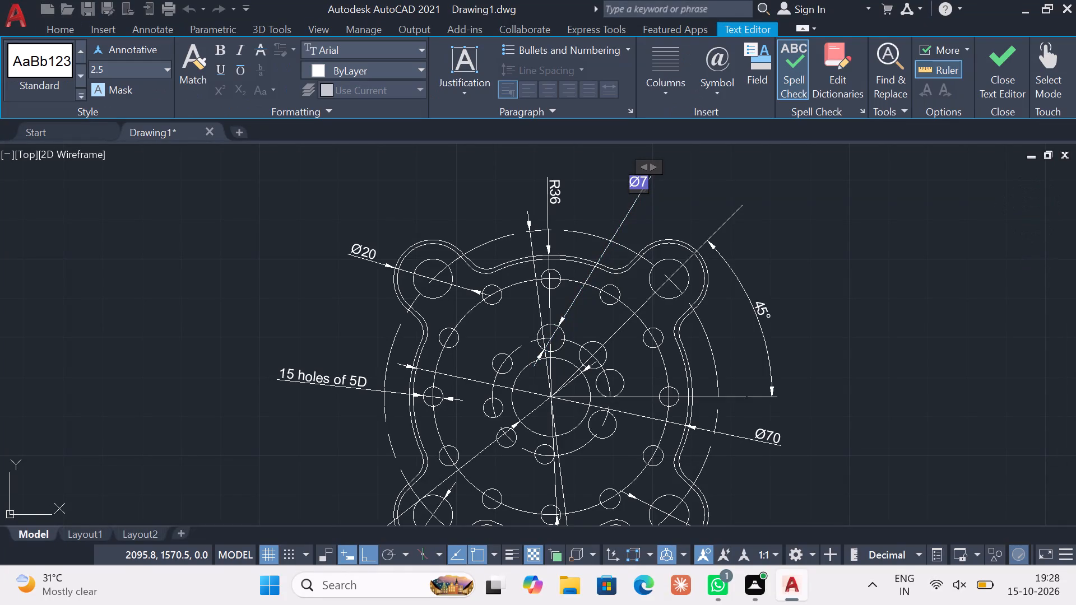
{"action": "type", "text": "4 holes"}
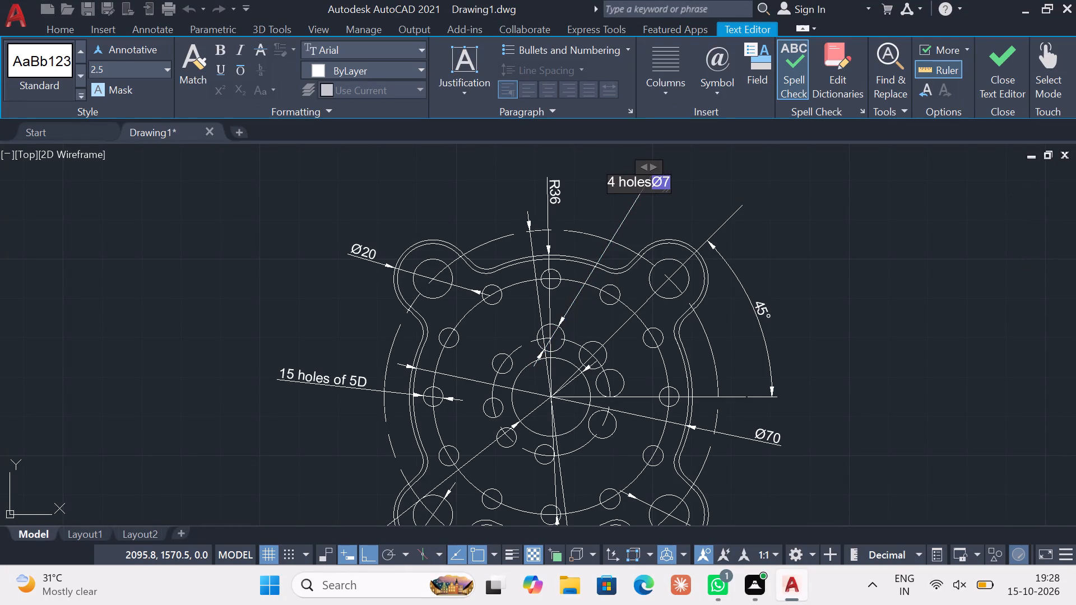
{"action": "key", "text": "space"}
{"action": "type", "text": "of"}
{"action": "key", "text": "space"}
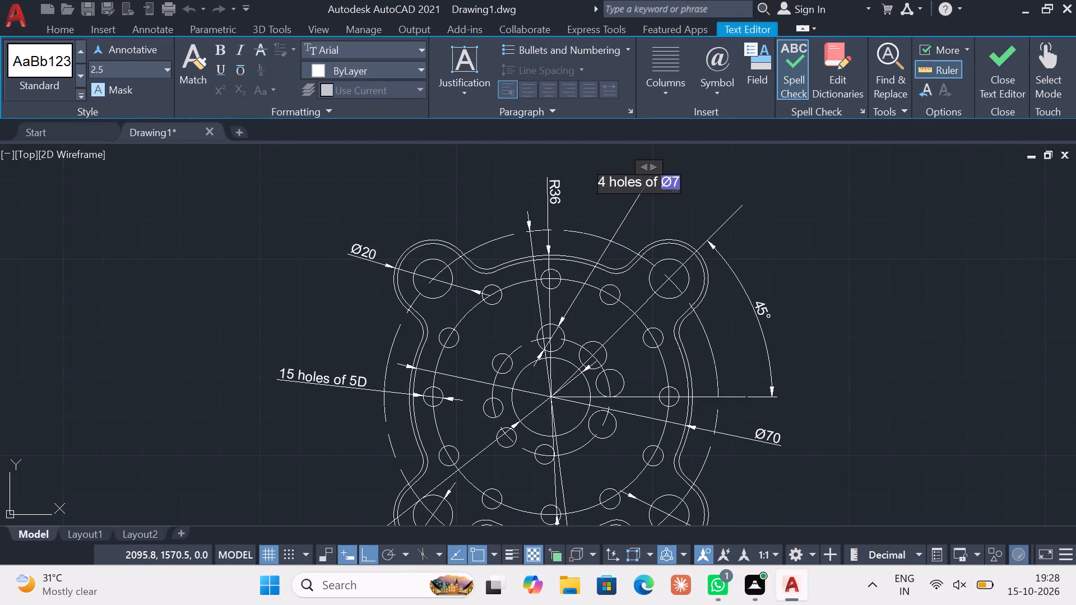
{"action": "left_click", "coordinate": [811, 199]}
{"action": "key", "text": "Escape"}
{"action": "key", "text": "Escape"}
Save the drawing in the Documents folder under the file name ex-27.
{"action": "scroll", "coordinate": [780, 192], "scroll_direction": "down", "scroll_amount": 2}
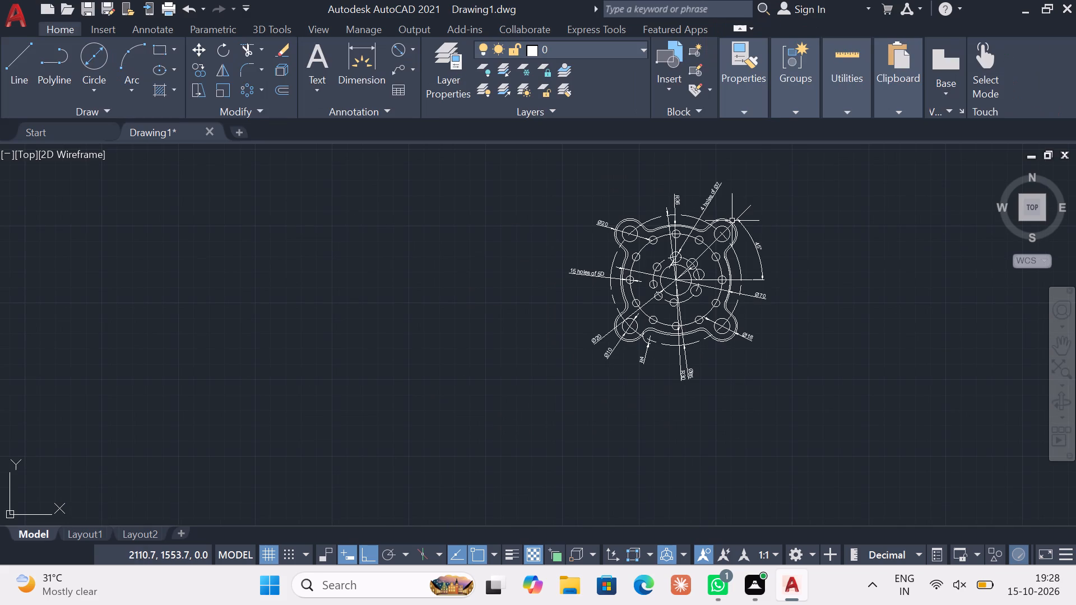
{"action": "key", "text": "ctrl+s"}
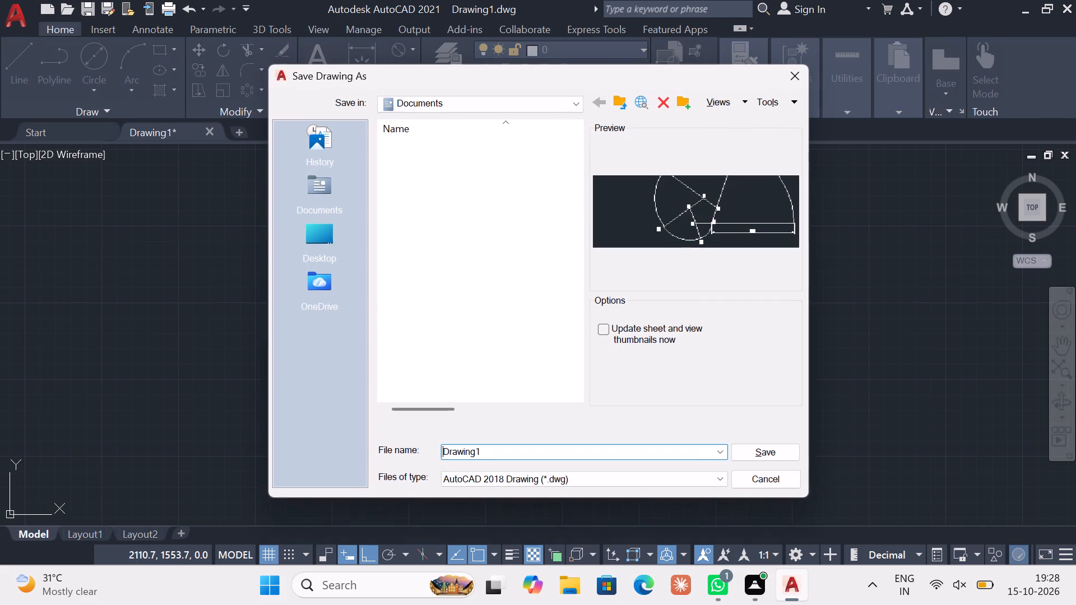
{"action": "left_click", "coordinate": [531, 451]}
{"action": "left_click", "coordinate": [531, 451]}
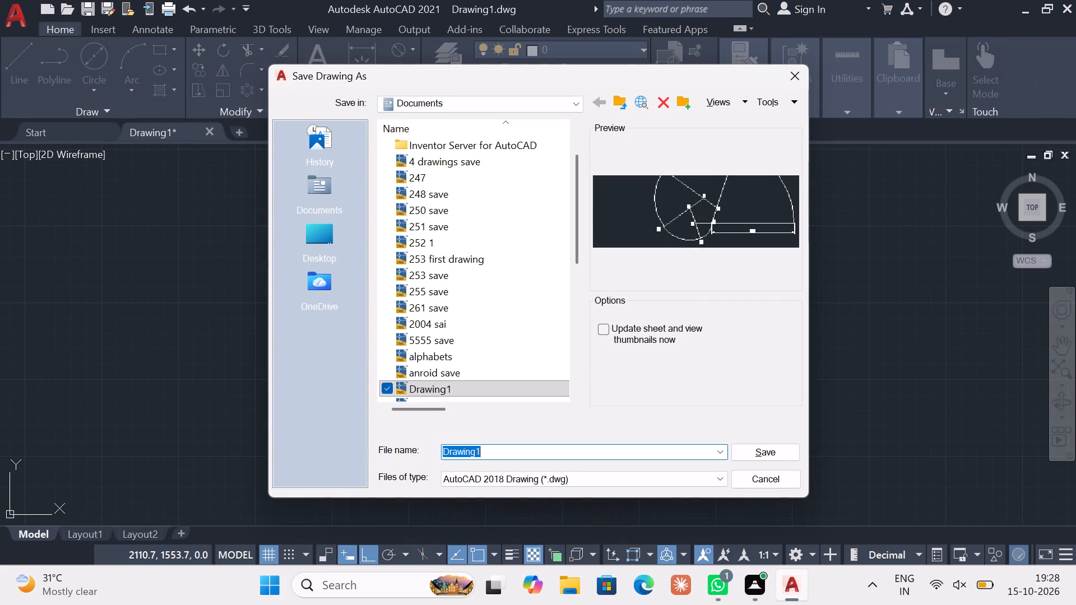
{"action": "type", "text": "ex"}
{"action": "key", "text": "minus"}
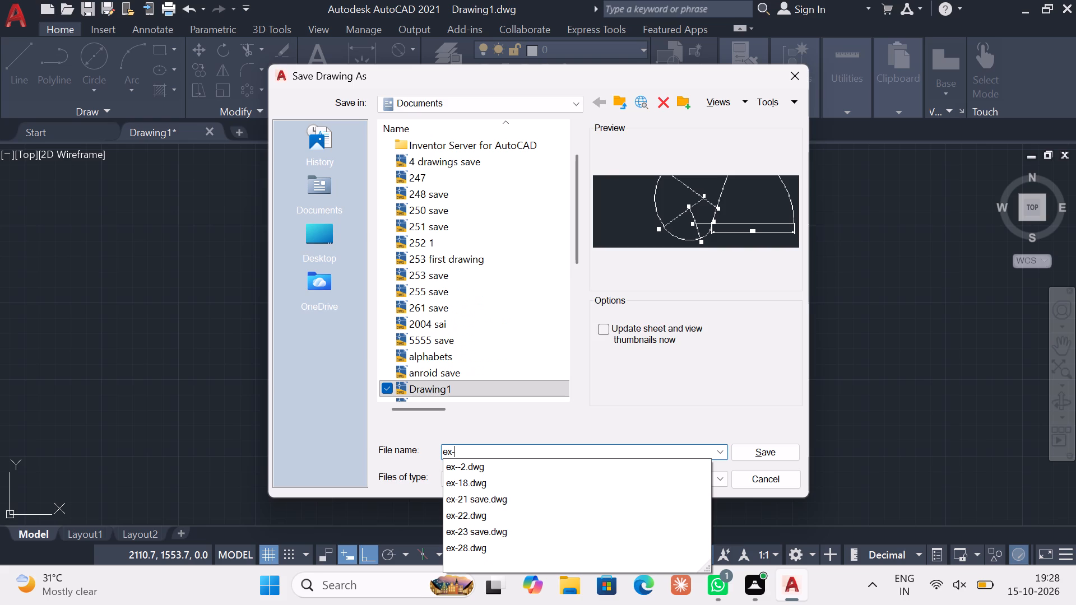
{"action": "type", "text": "27"}
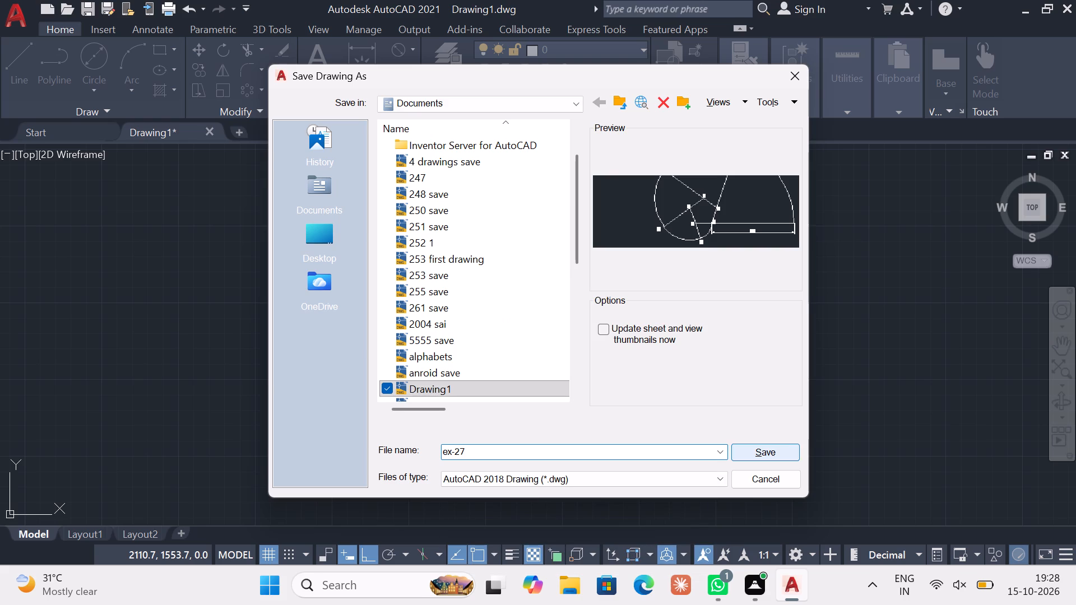
{"action": "left_click", "coordinate": [790, 452]}
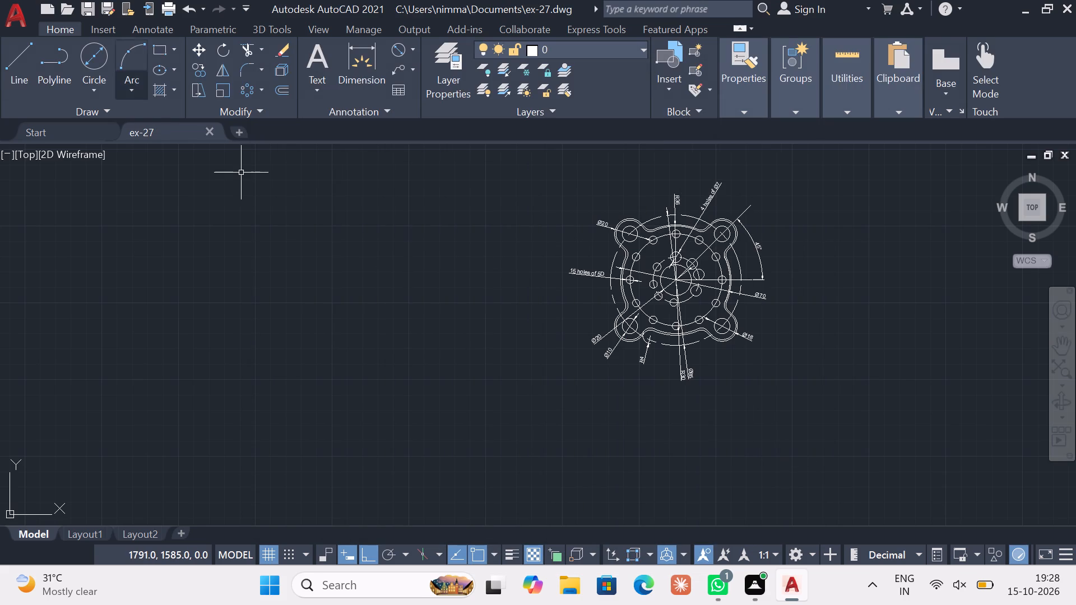
Set up a plot with the DWF6 ePlot.pc3 plotter and the acad.ctb plot style table, assigned to all layouts.
{"action": "left_click", "coordinate": [161, 8]}
{"action": "left_click", "coordinate": [514, 164]}
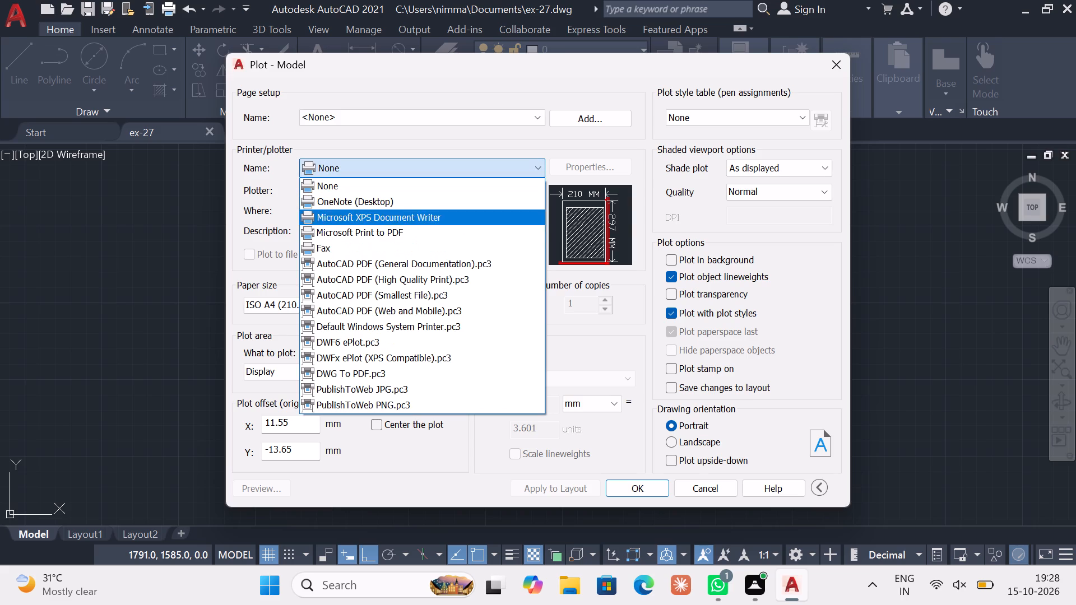
{"action": "left_click", "coordinate": [387, 346]}
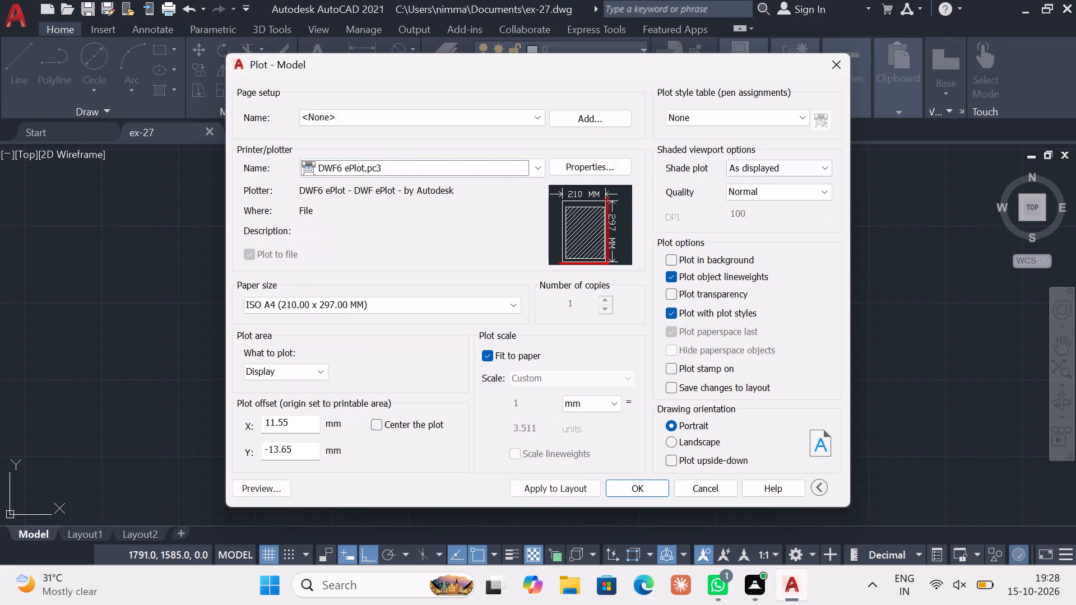
{"action": "left_click", "coordinate": [773, 120]}
{"action": "left_click", "coordinate": [744, 149]}
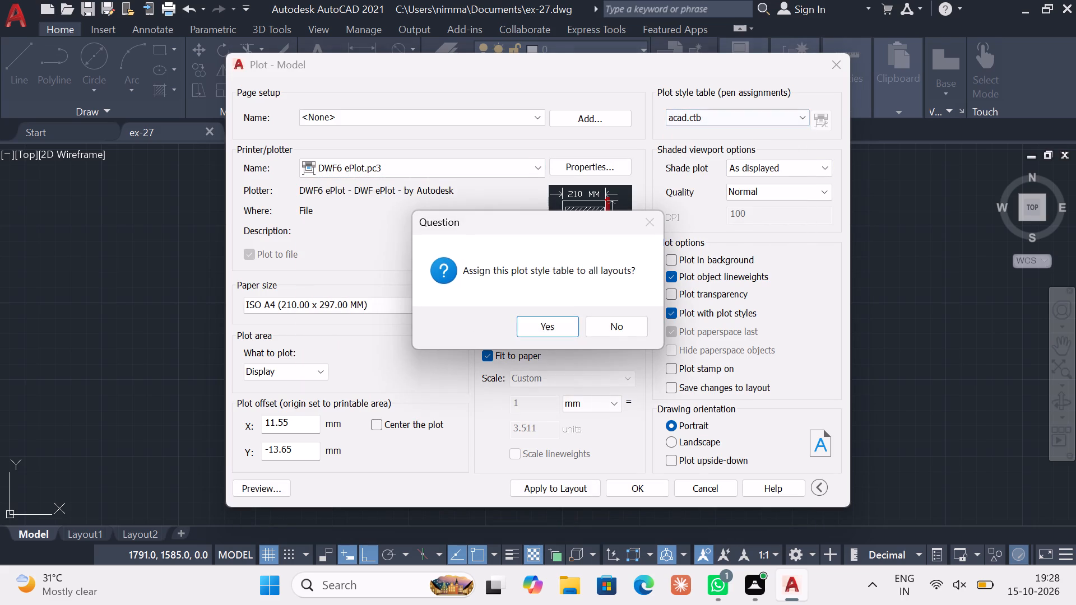
{"action": "left_click", "coordinate": [552, 332]}
Define the plot area as a window enclosing the whole flange and its dimensions.
{"action": "left_click", "coordinate": [312, 367]}
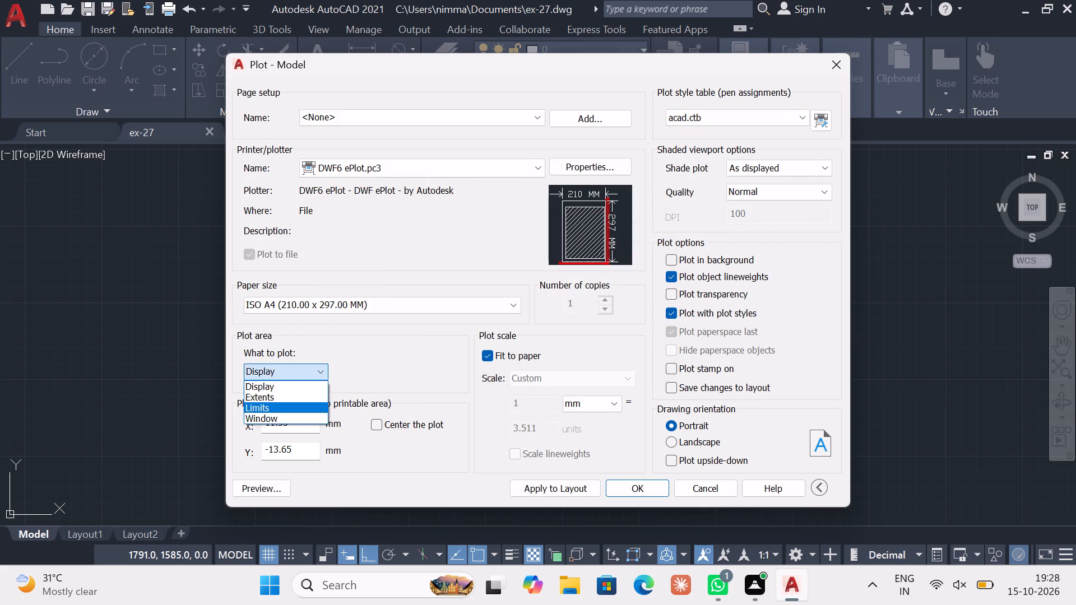
{"action": "left_click", "coordinate": [303, 418]}
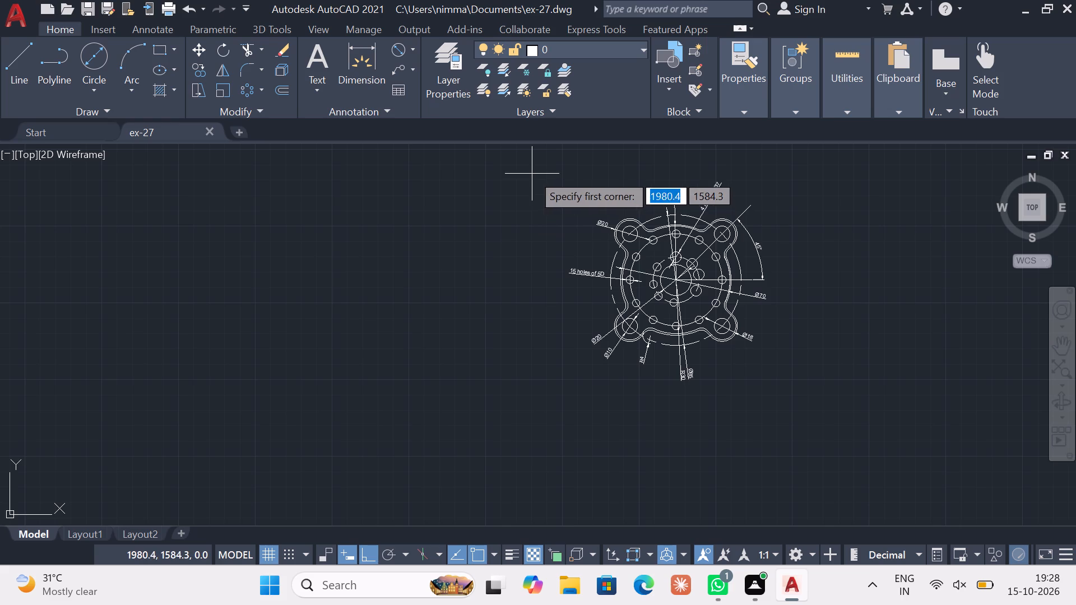
{"action": "left_click", "coordinate": [532, 174]}
{"action": "left_click", "coordinate": [812, 393]}
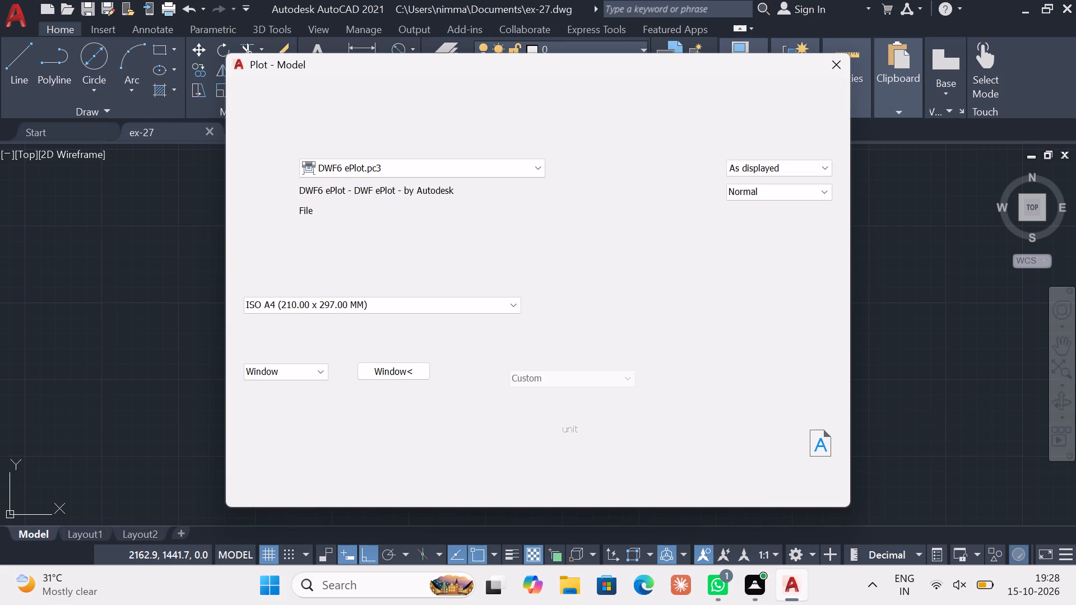
Preview the plot and output it to the Documents folder as ex-27-Model.dwf.
{"action": "left_click", "coordinate": [271, 493]}
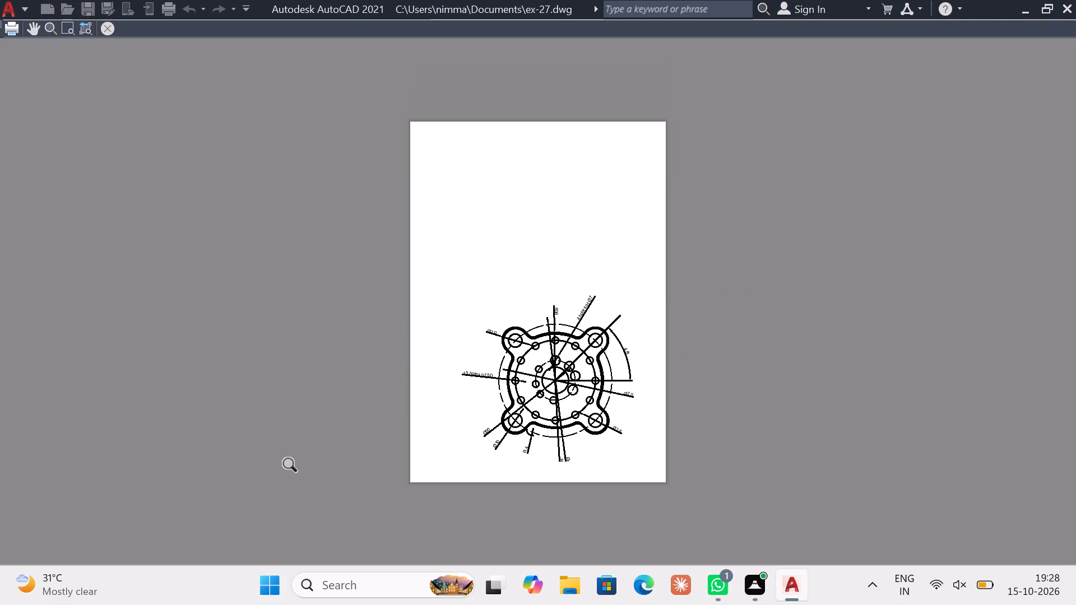
{"action": "scroll", "coordinate": [298, 465], "scroll_direction": "up", "scroll_amount": 1}
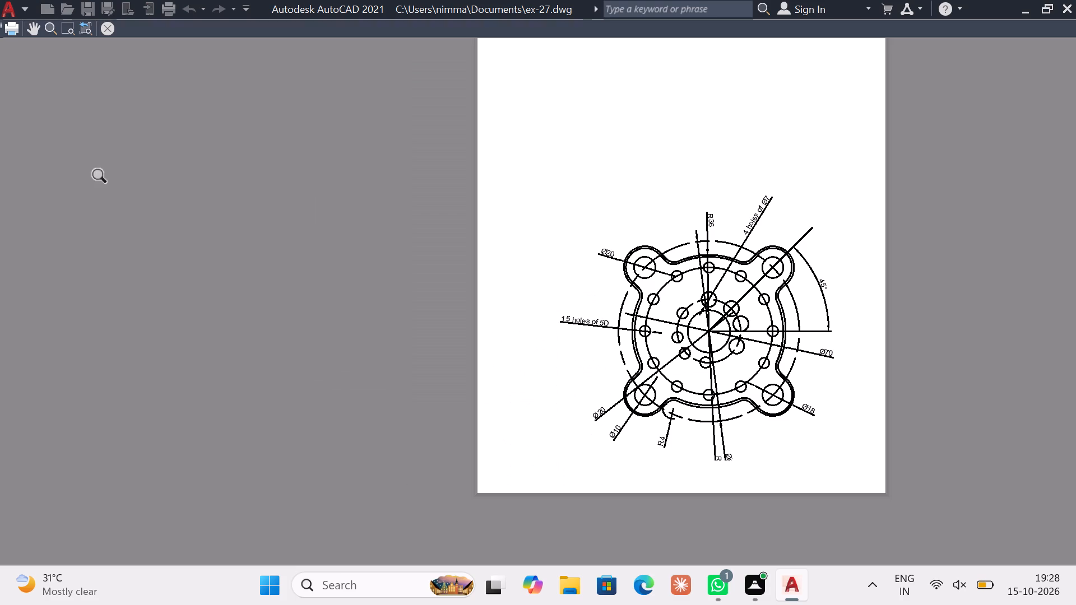
{"action": "left_click", "coordinate": [6, 25]}
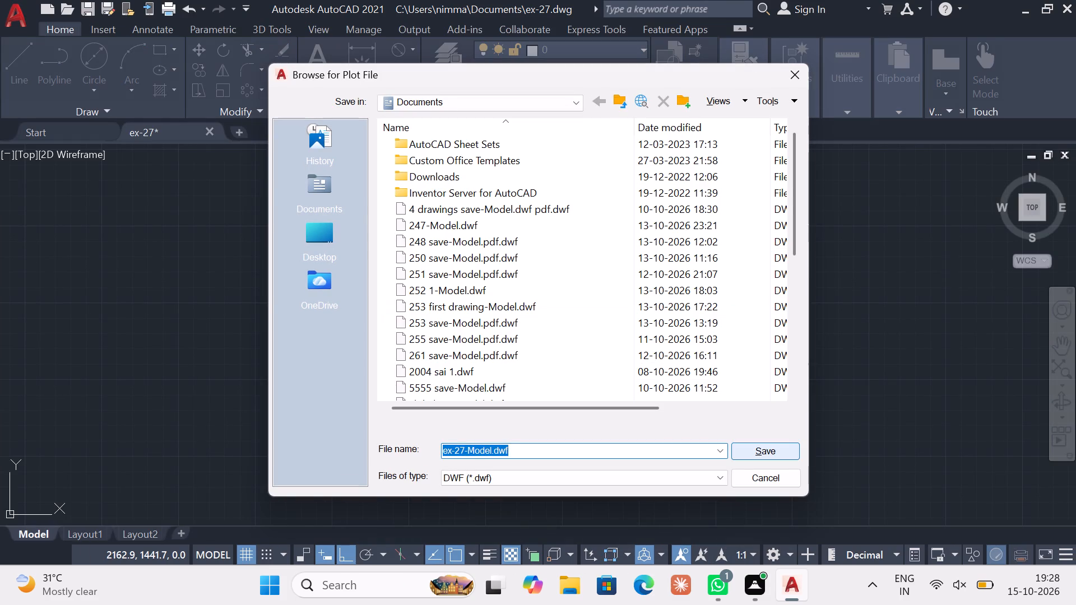
{"action": "left_click", "coordinate": [777, 455]}
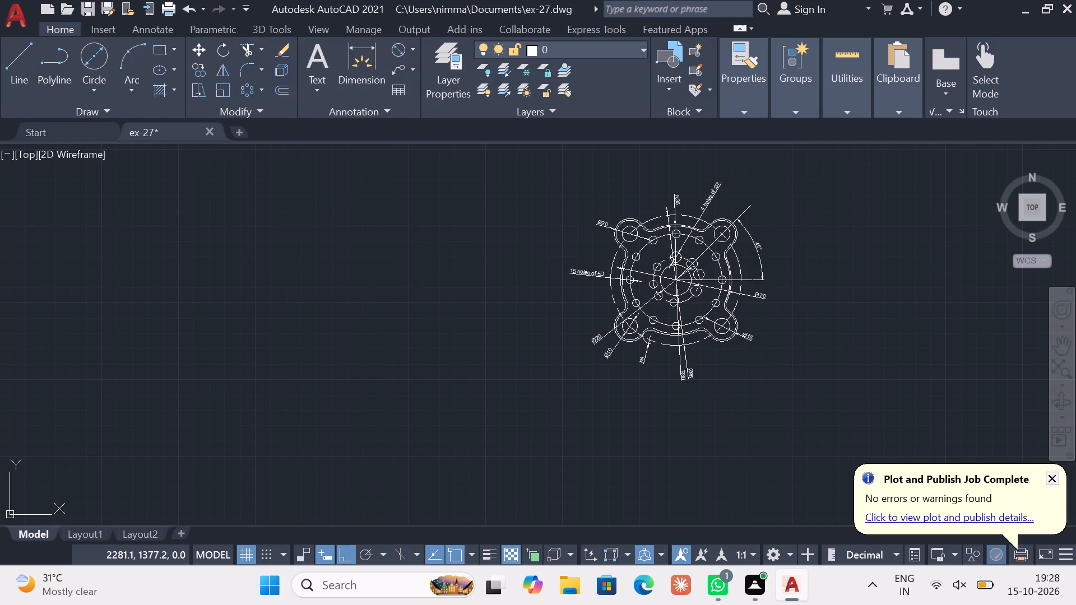
{"action": "left_click", "coordinate": [1051, 480]}
Switch to the Fuji app.
{"action": "key", "text": "alt+Tab"}
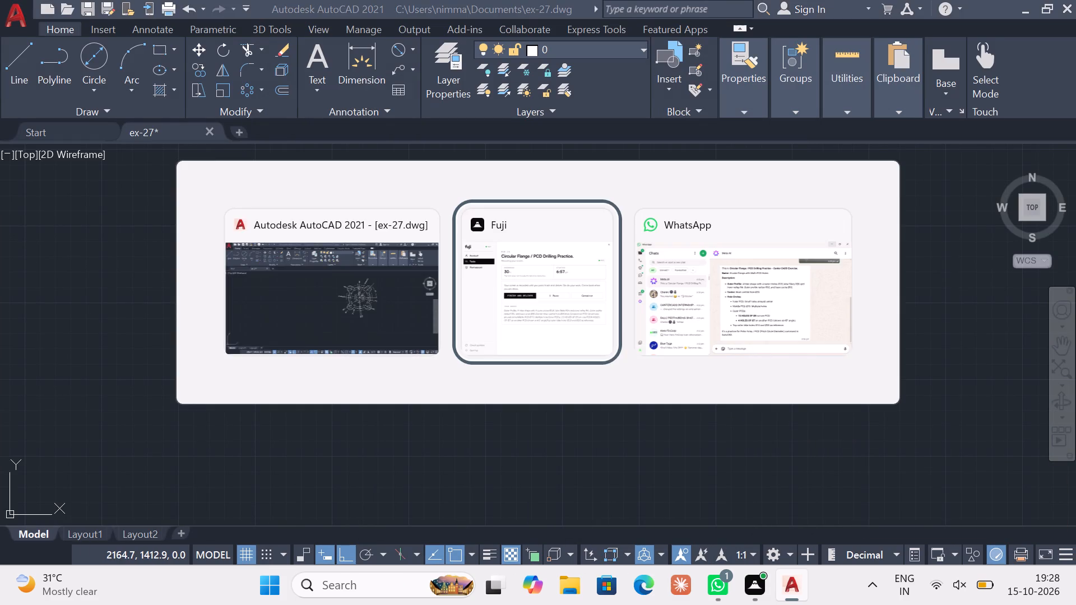